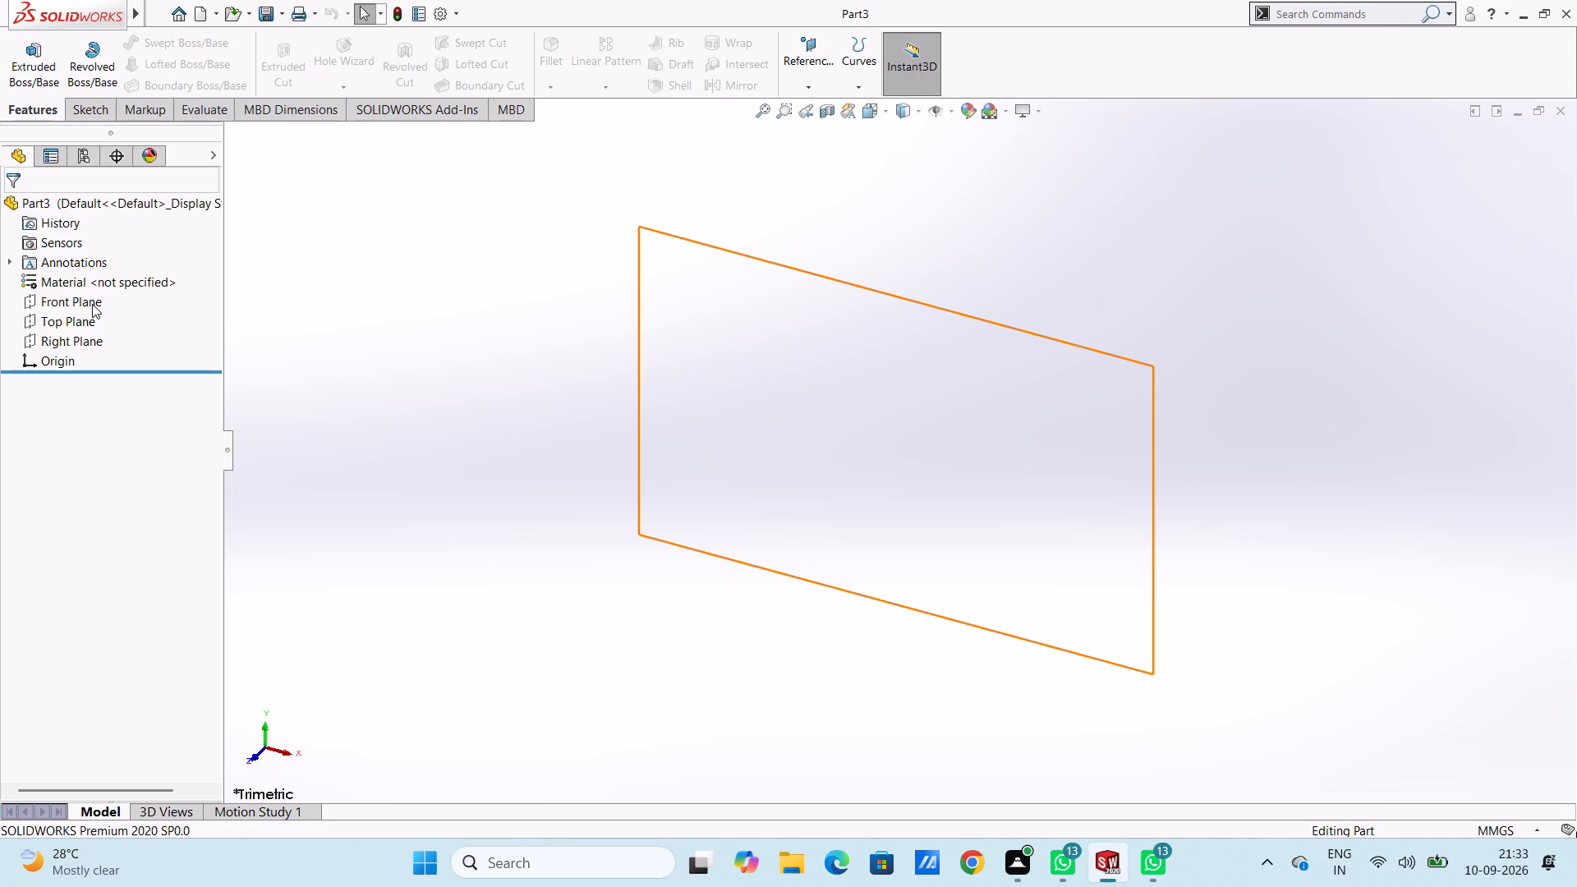
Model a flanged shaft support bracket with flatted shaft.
On the Front Plane, sketch a centre rectangle from the origin, 76 mm high and 74 mm wide.
{"action": "left_click", "coordinate": [92, 304]}
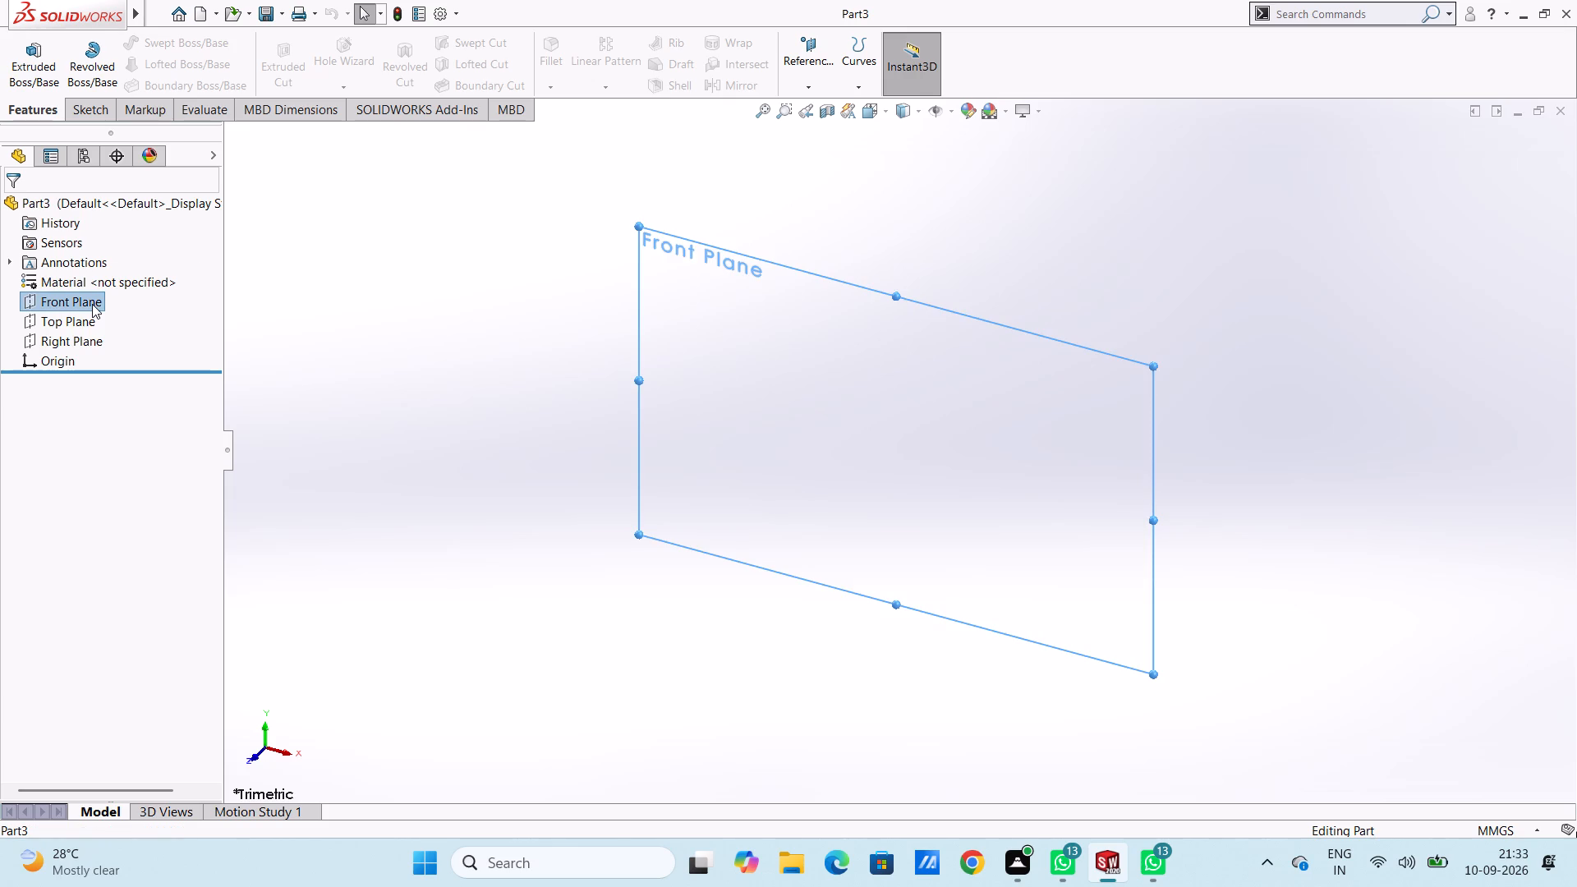
{"action": "left_click", "coordinate": [105, 280]}
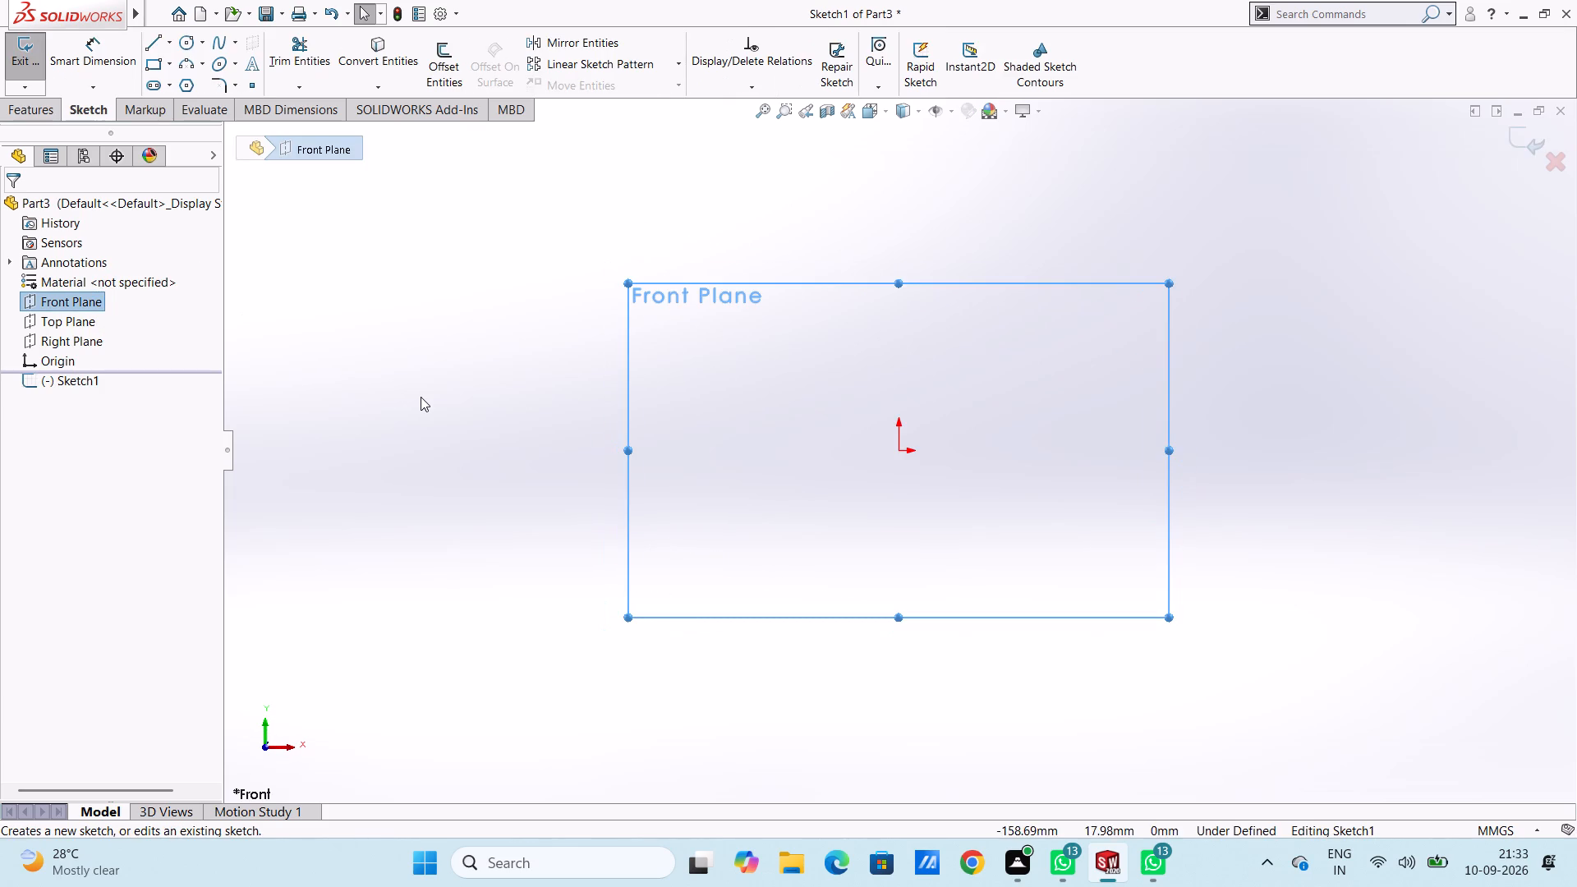
{"action": "left_click", "coordinate": [421, 397]}
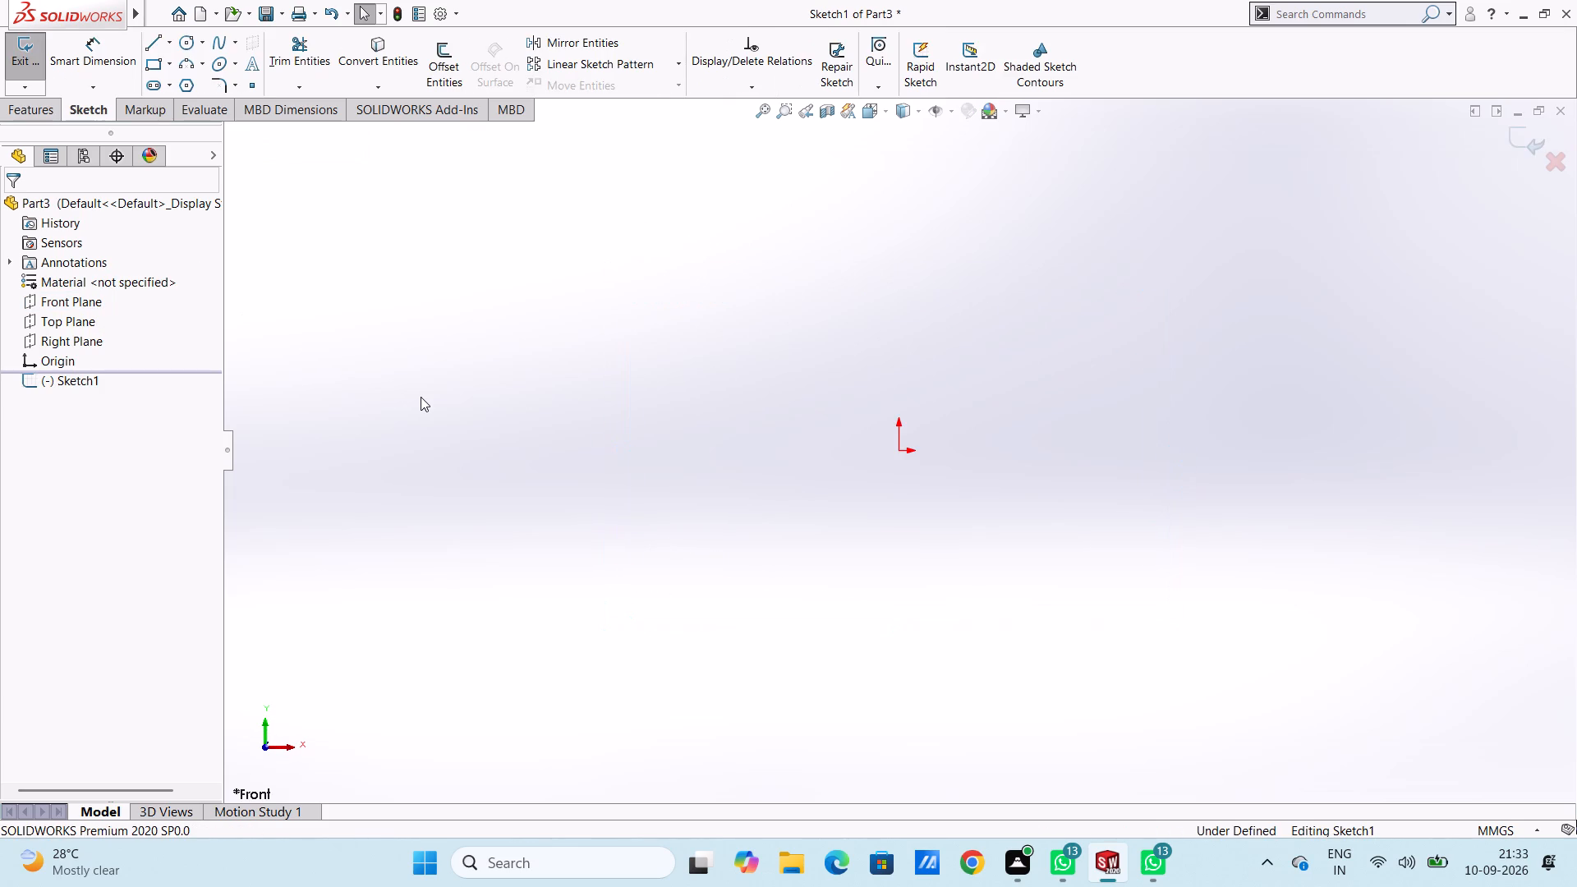
{"action": "left_click", "coordinate": [165, 67]}
{"action": "left_click", "coordinate": [163, 102]}
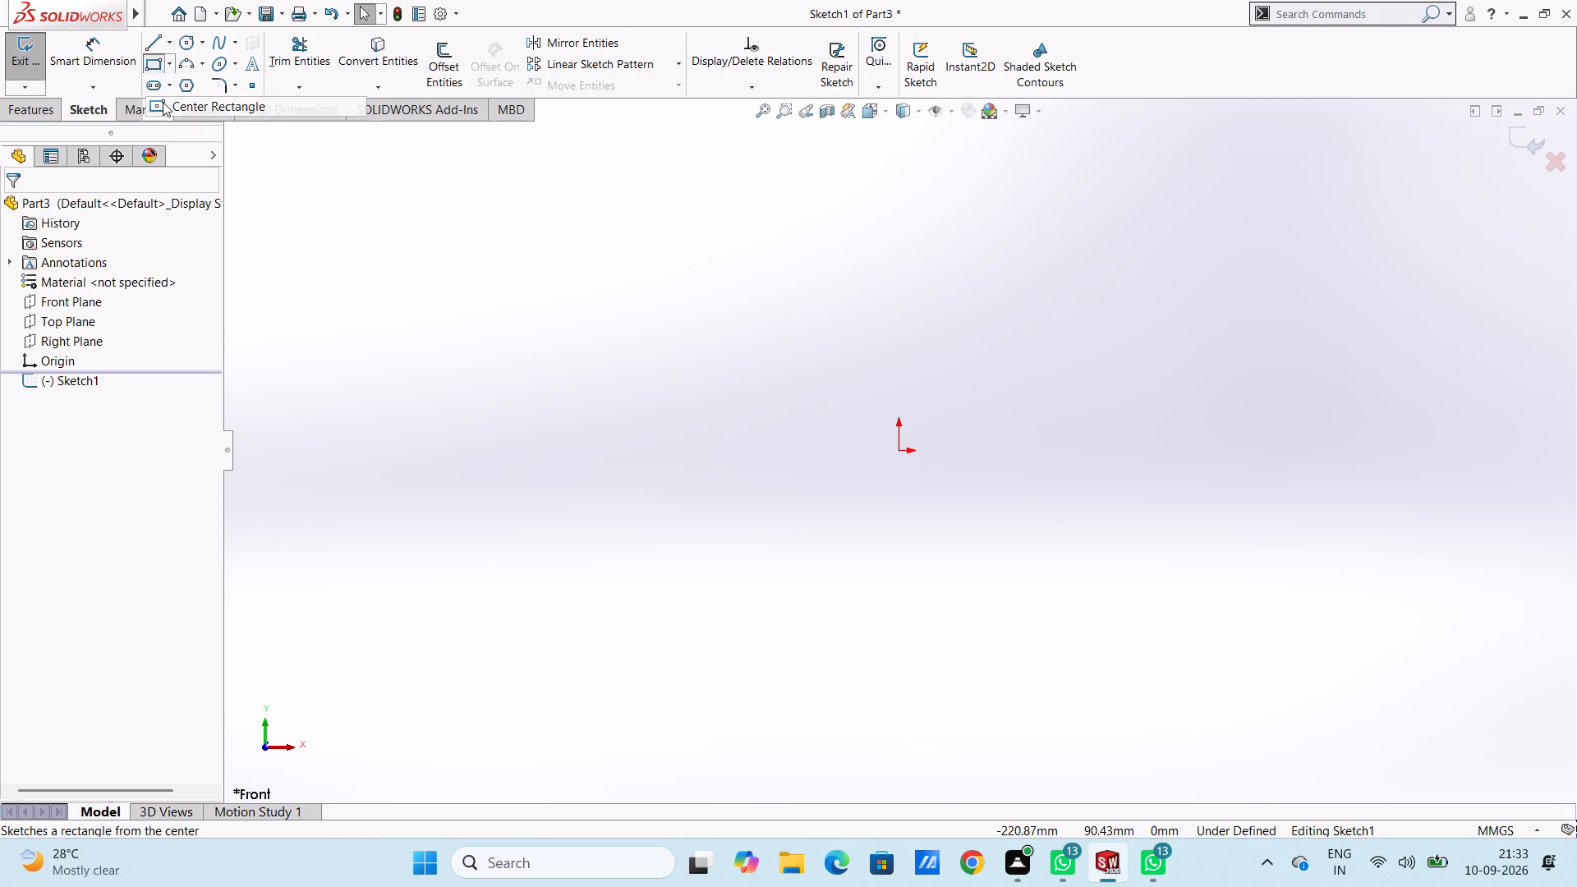
{"action": "left_click", "coordinate": [899, 453]}
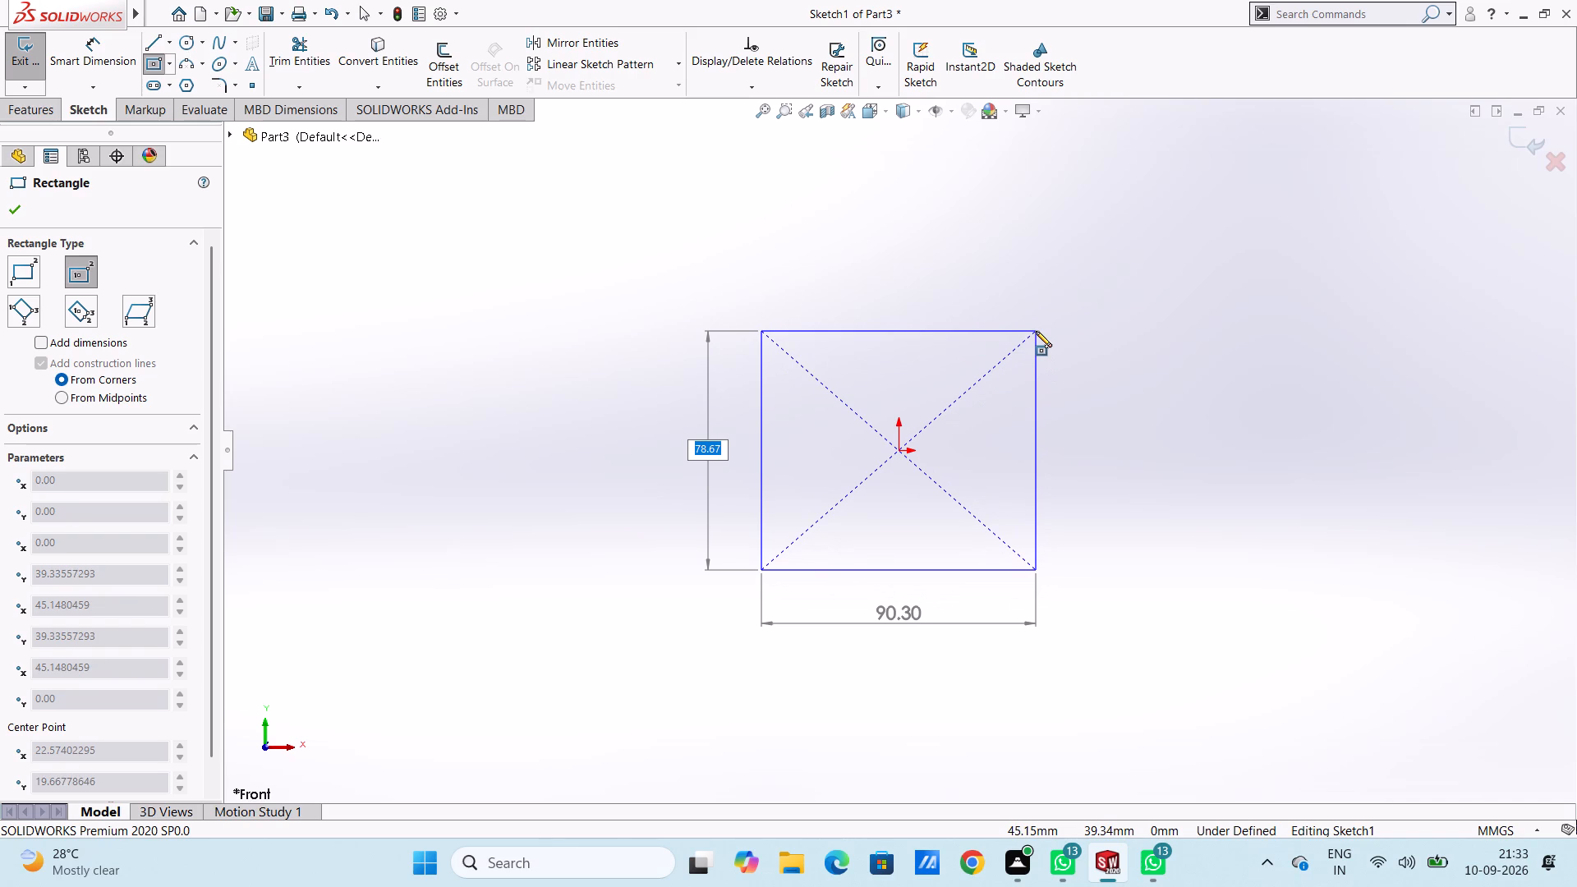
{"action": "type", "text": "76"}
{"action": "key", "text": "Return"}
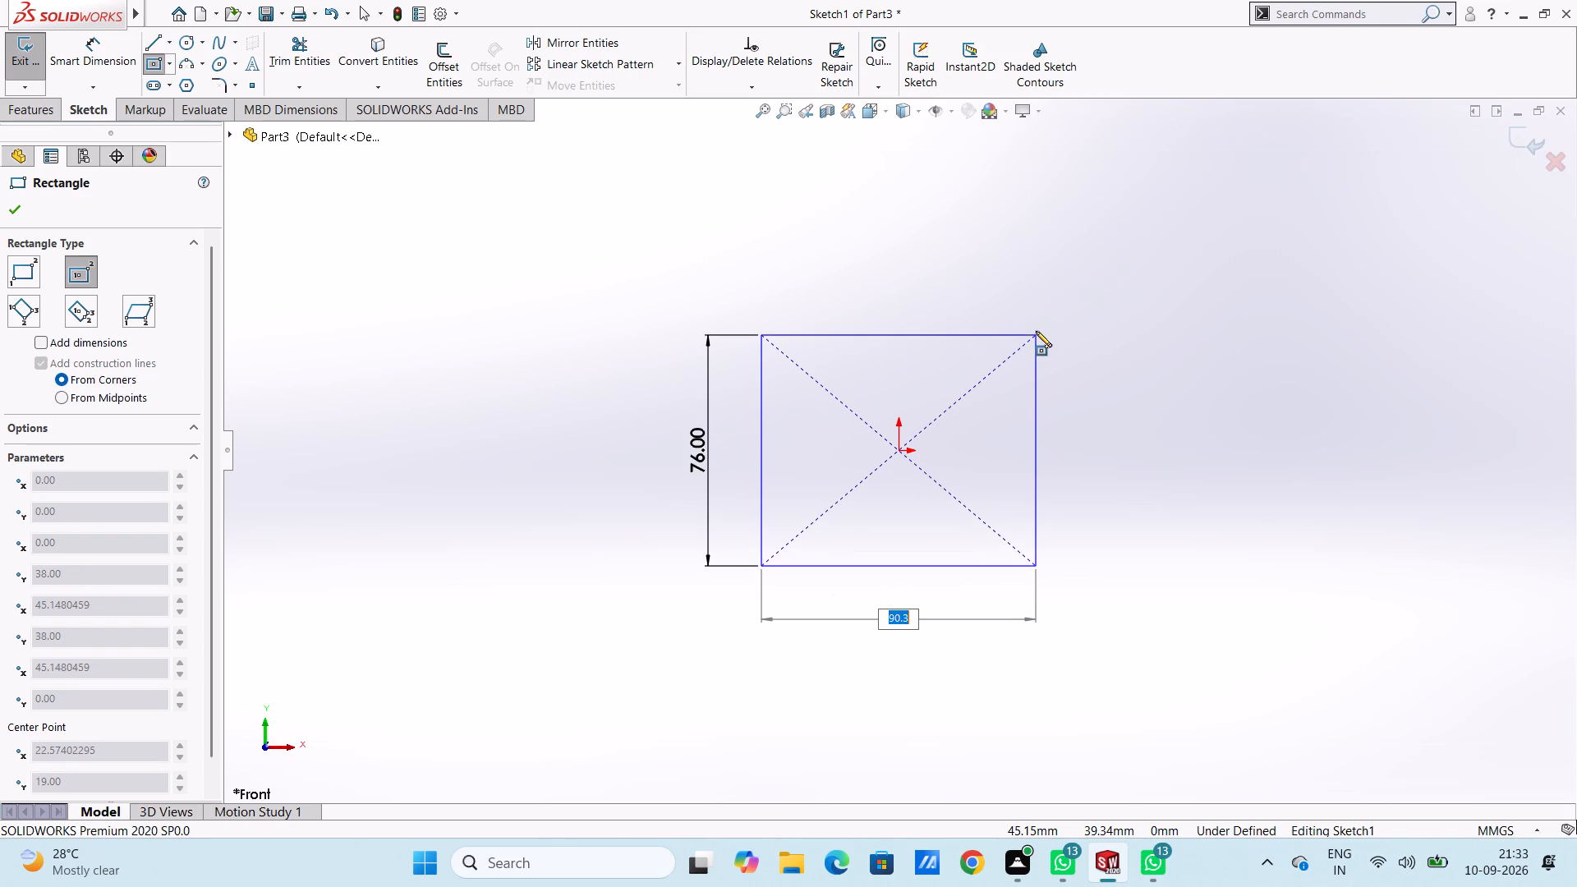
{"action": "key", "text": "7"}
{"action": "key", "text": "4"}
{"action": "key", "text": "Return"}
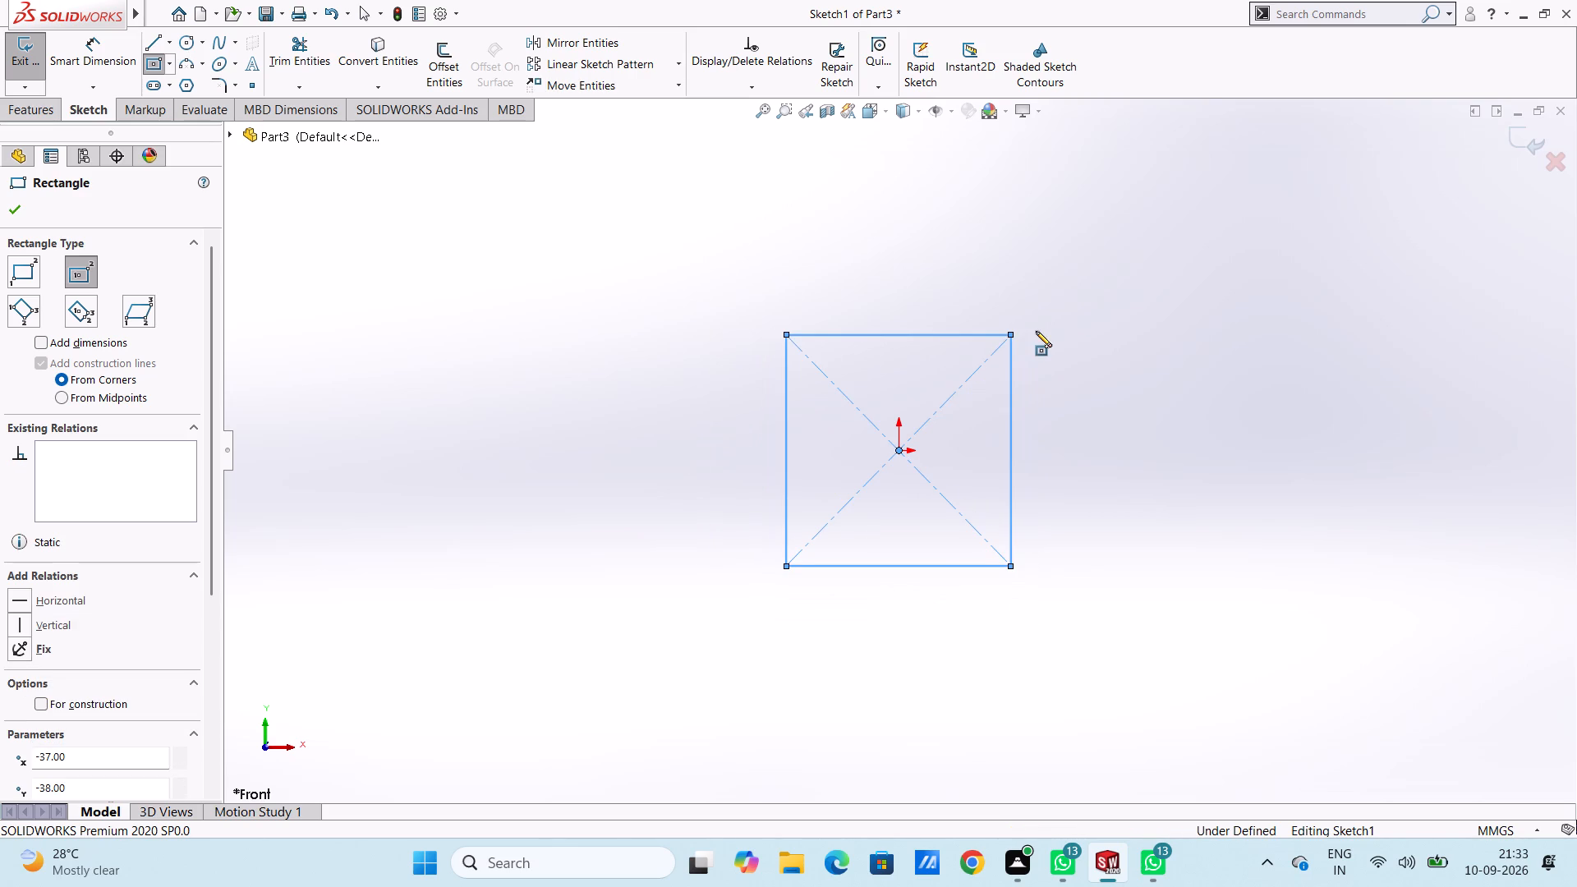
{"action": "key", "text": "Escape"}
{"action": "key", "text": "Escape"}
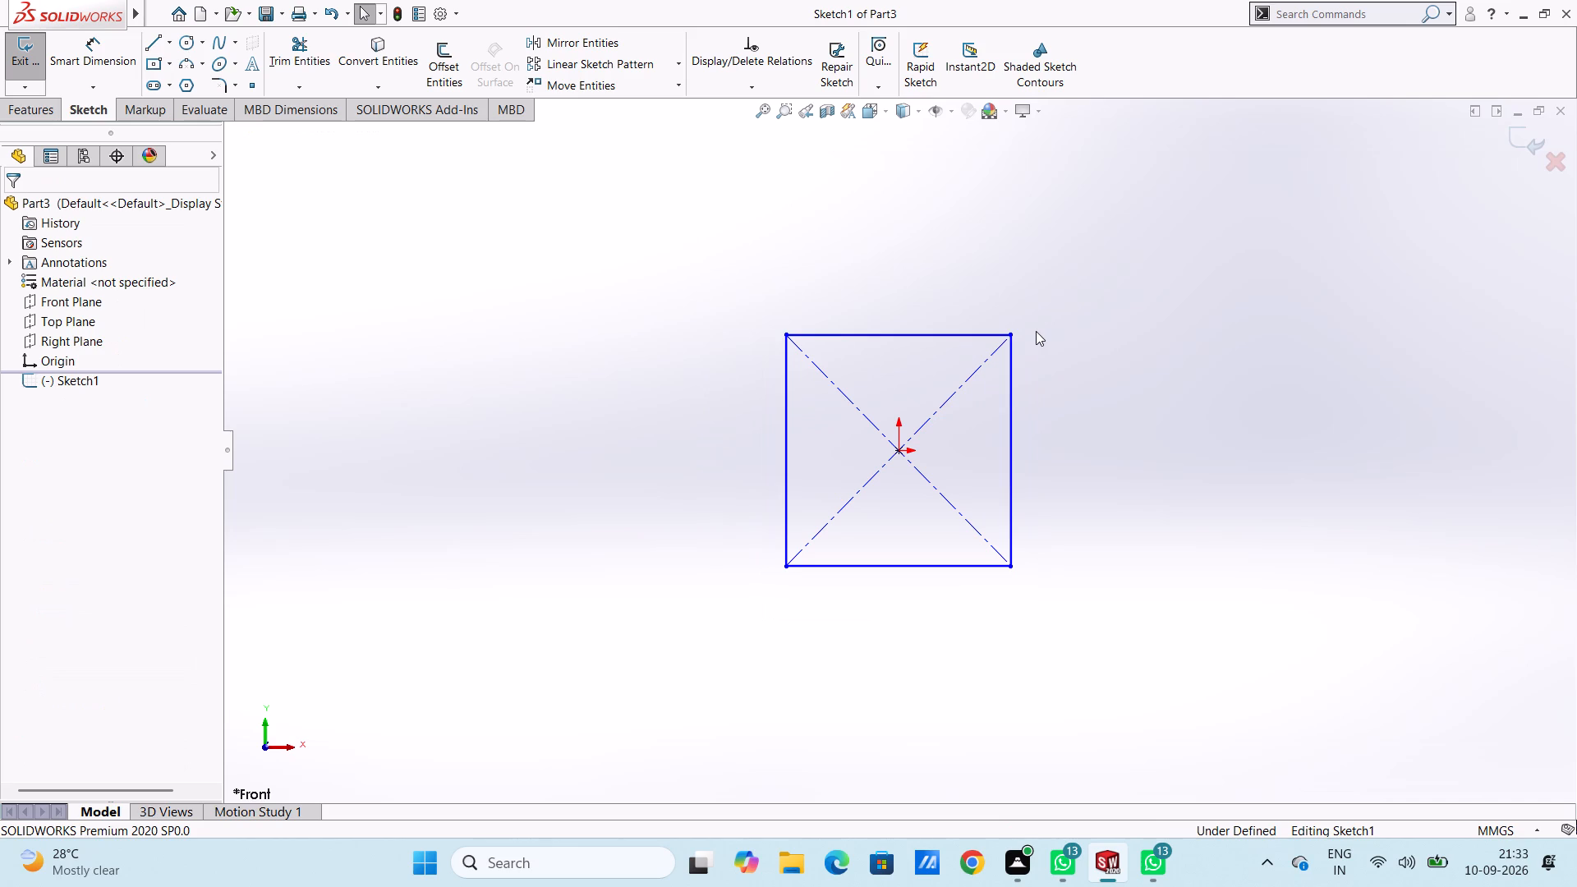
Add driving dimensions of 76 mm to the rectangle's vertical edge and 74 mm to its bottom edge.
{"action": "left_click", "coordinate": [103, 61]}
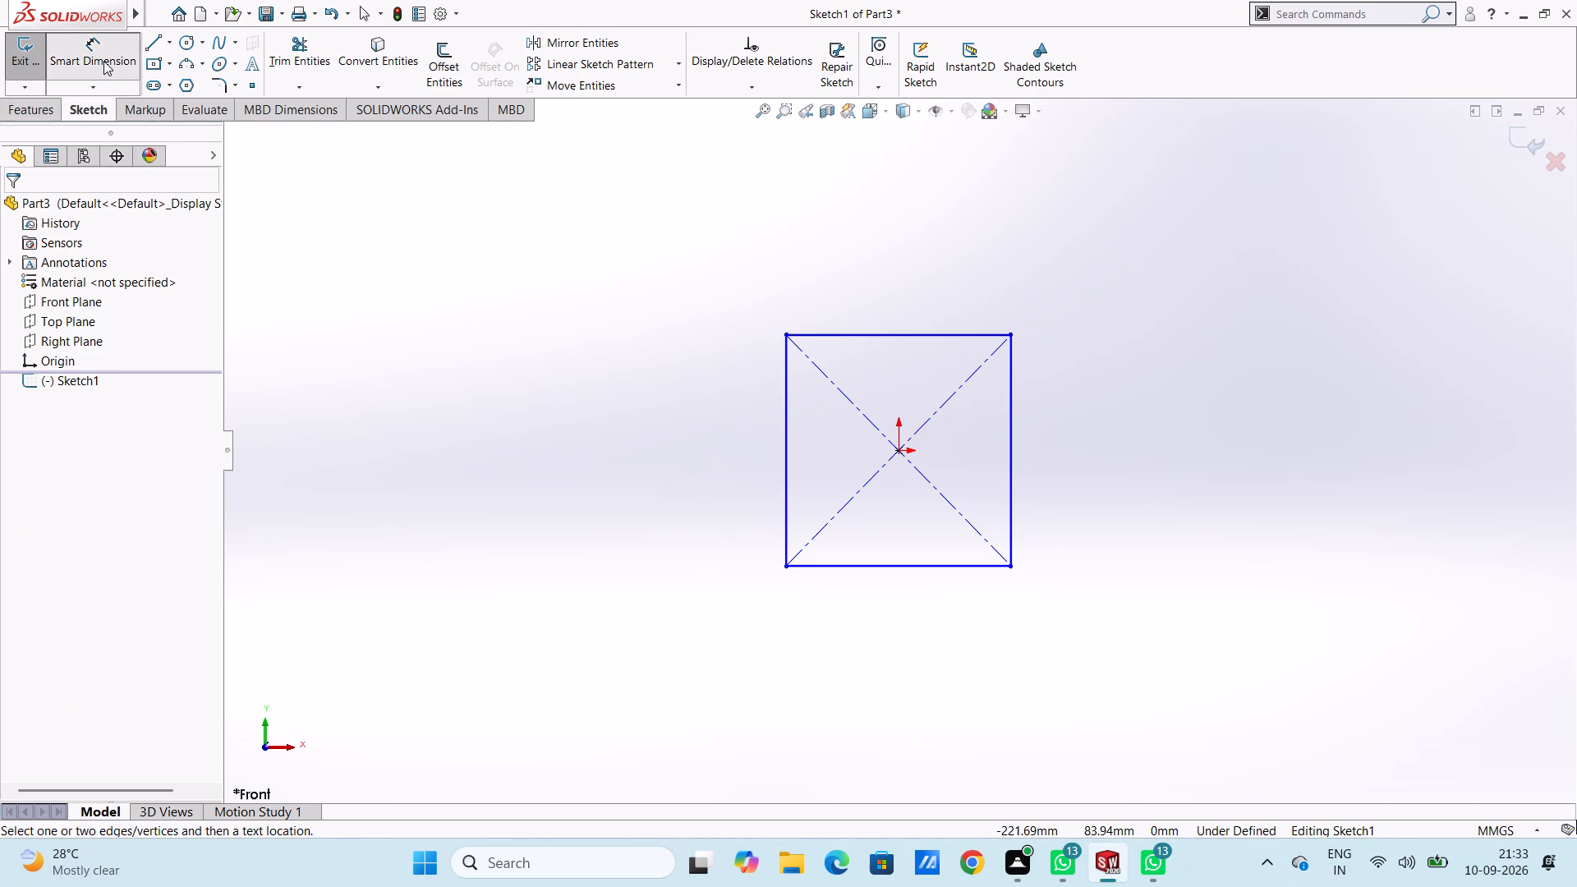
{"action": "left_click", "coordinate": [782, 409]}
{"action": "left_click", "coordinate": [616, 411]}
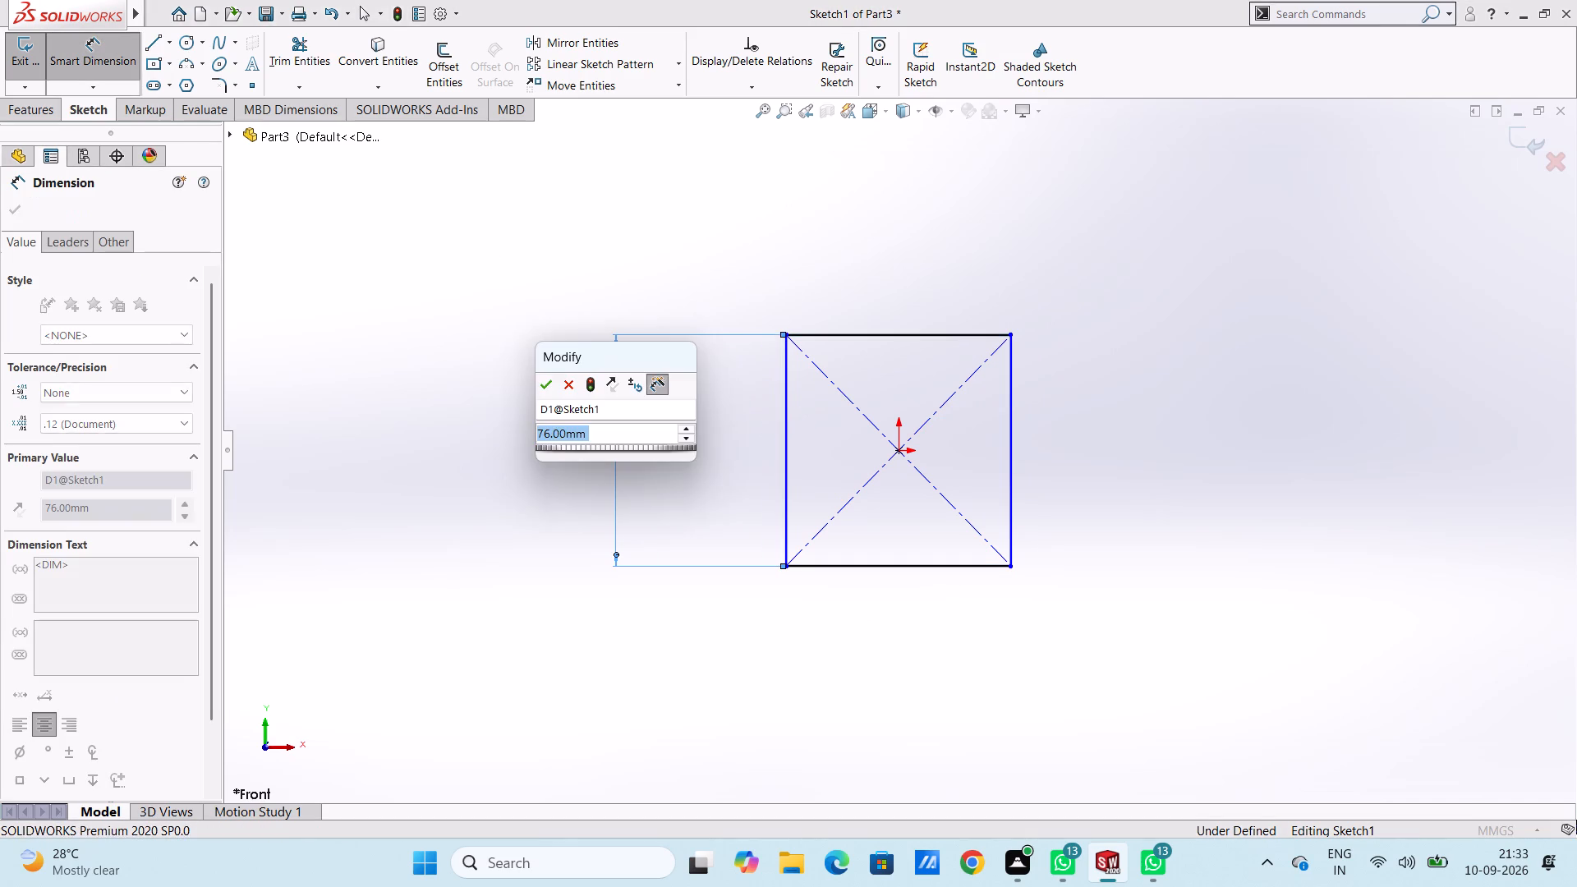
{"action": "key", "text": "Return"}
{"action": "left_click", "coordinate": [678, 457]}
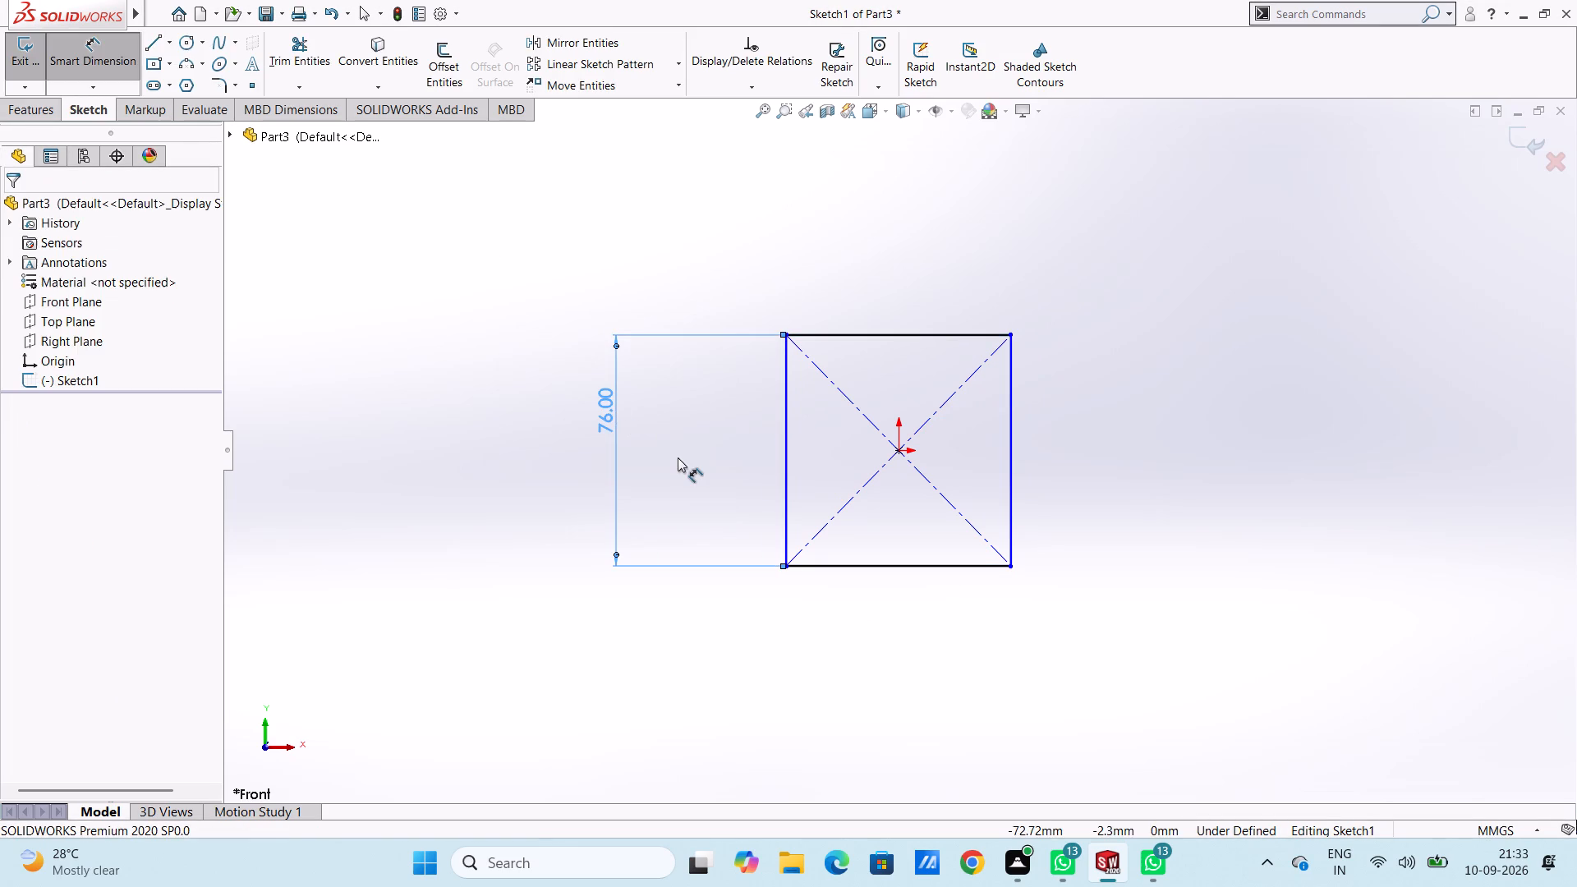
{"action": "left_click", "coordinate": [855, 568]}
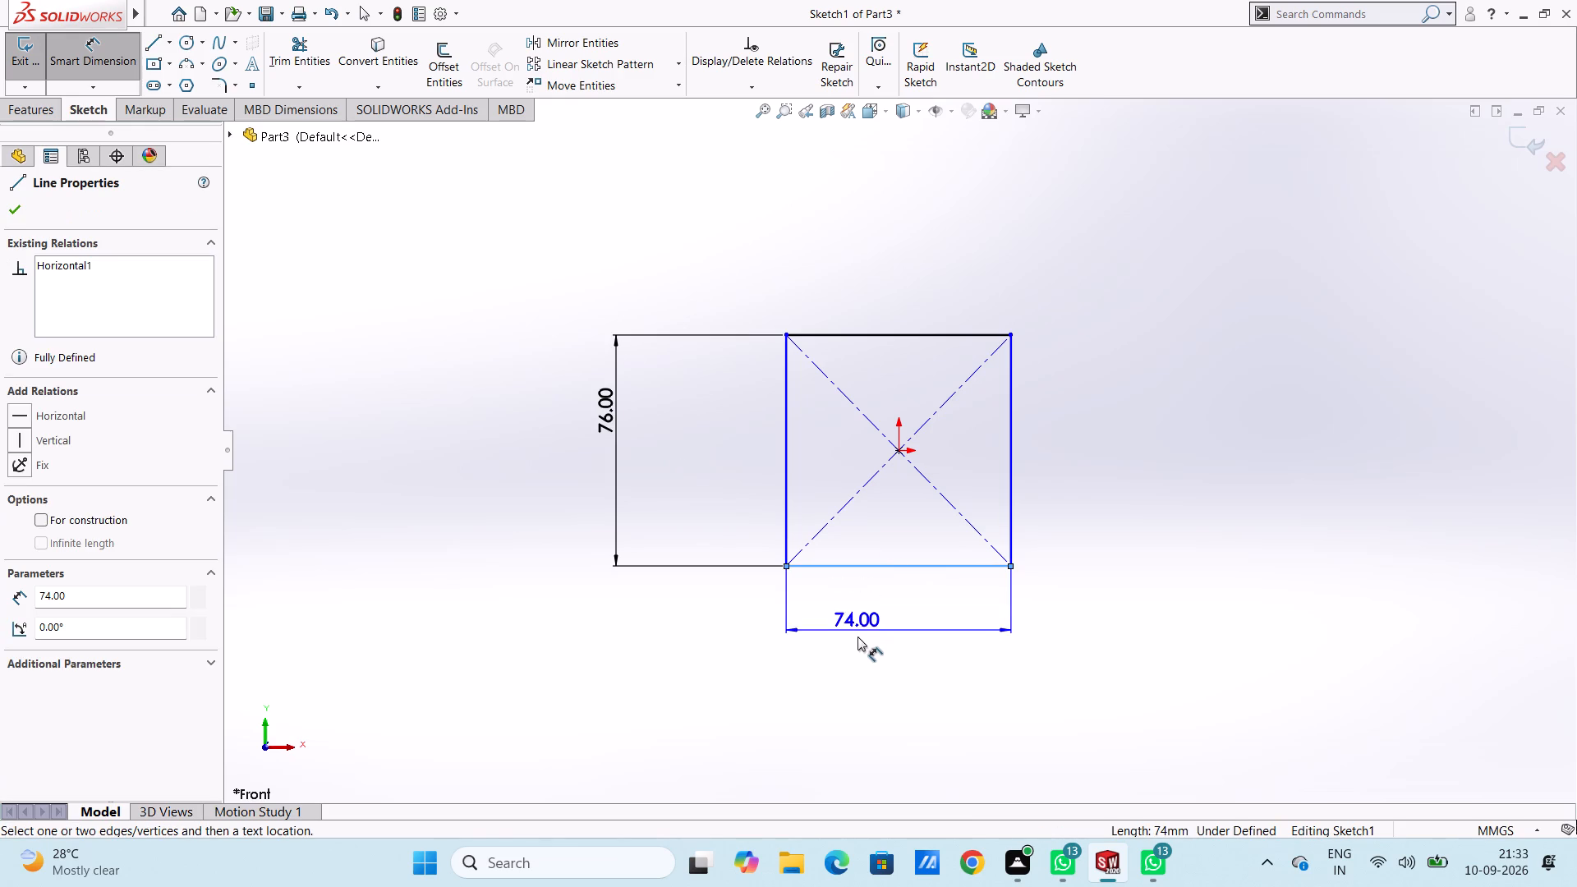
{"action": "left_click", "coordinate": [860, 671]}
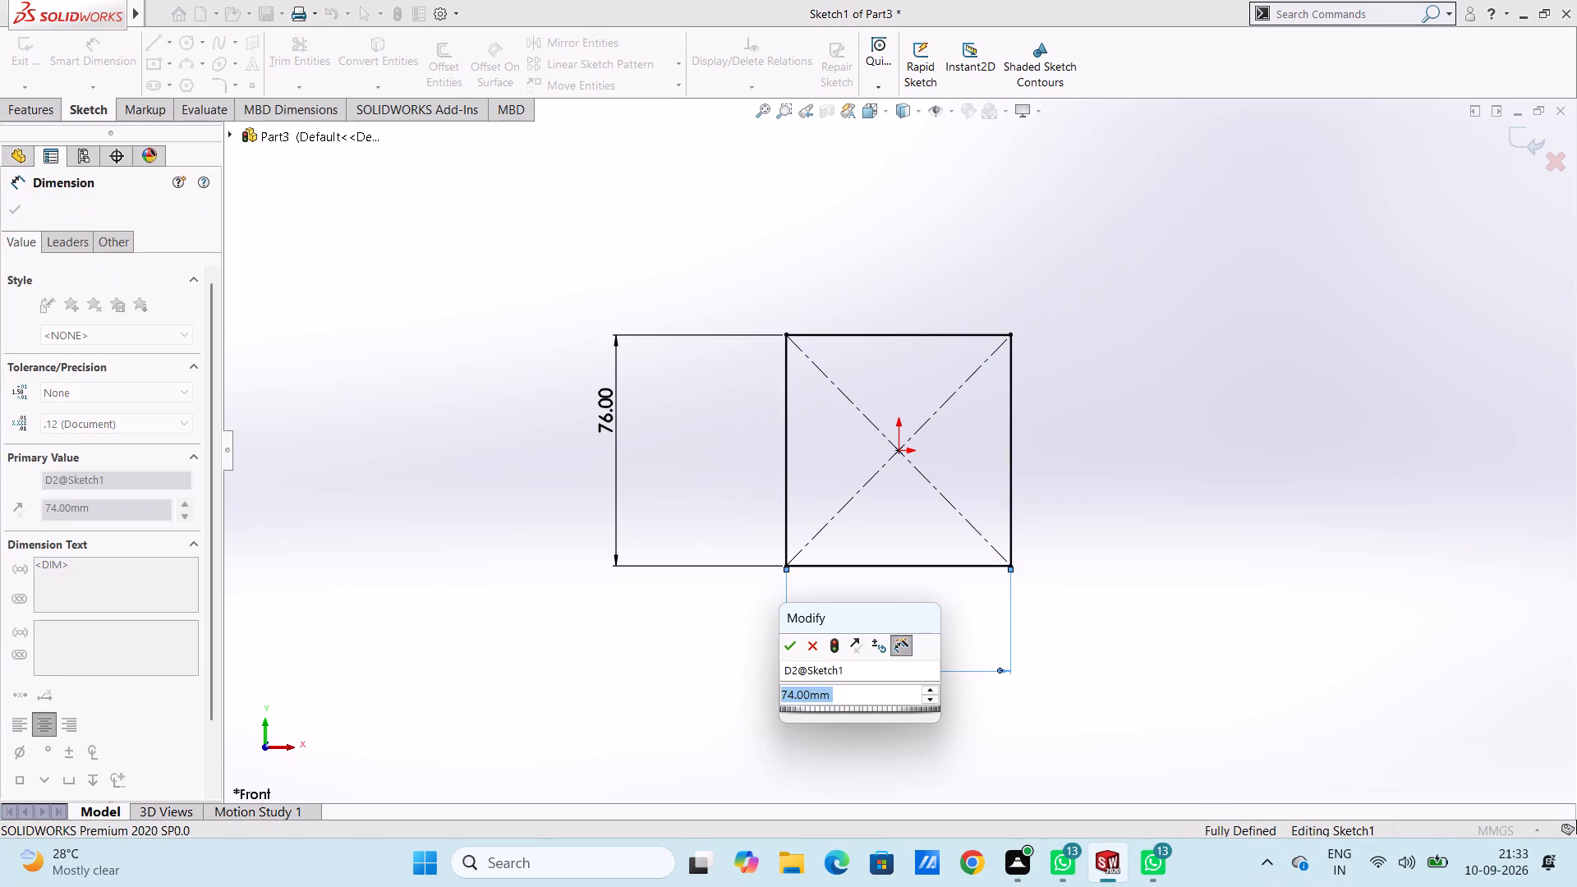
{"action": "key", "text": "Return"}
{"action": "left_click", "coordinate": [930, 637]}
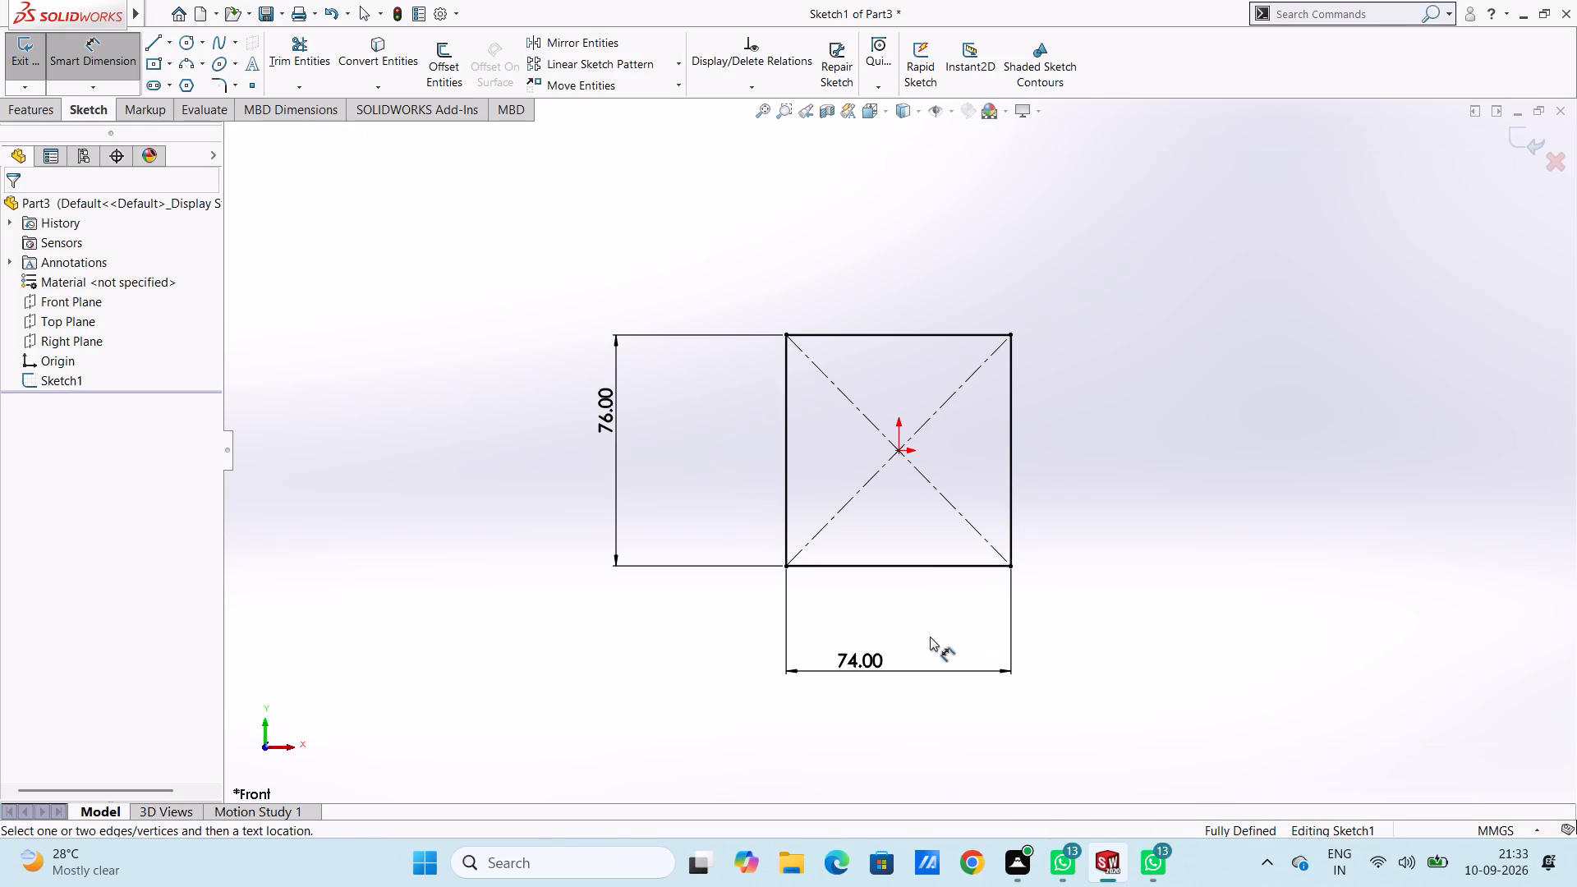
{"action": "key", "text": "Escape"}
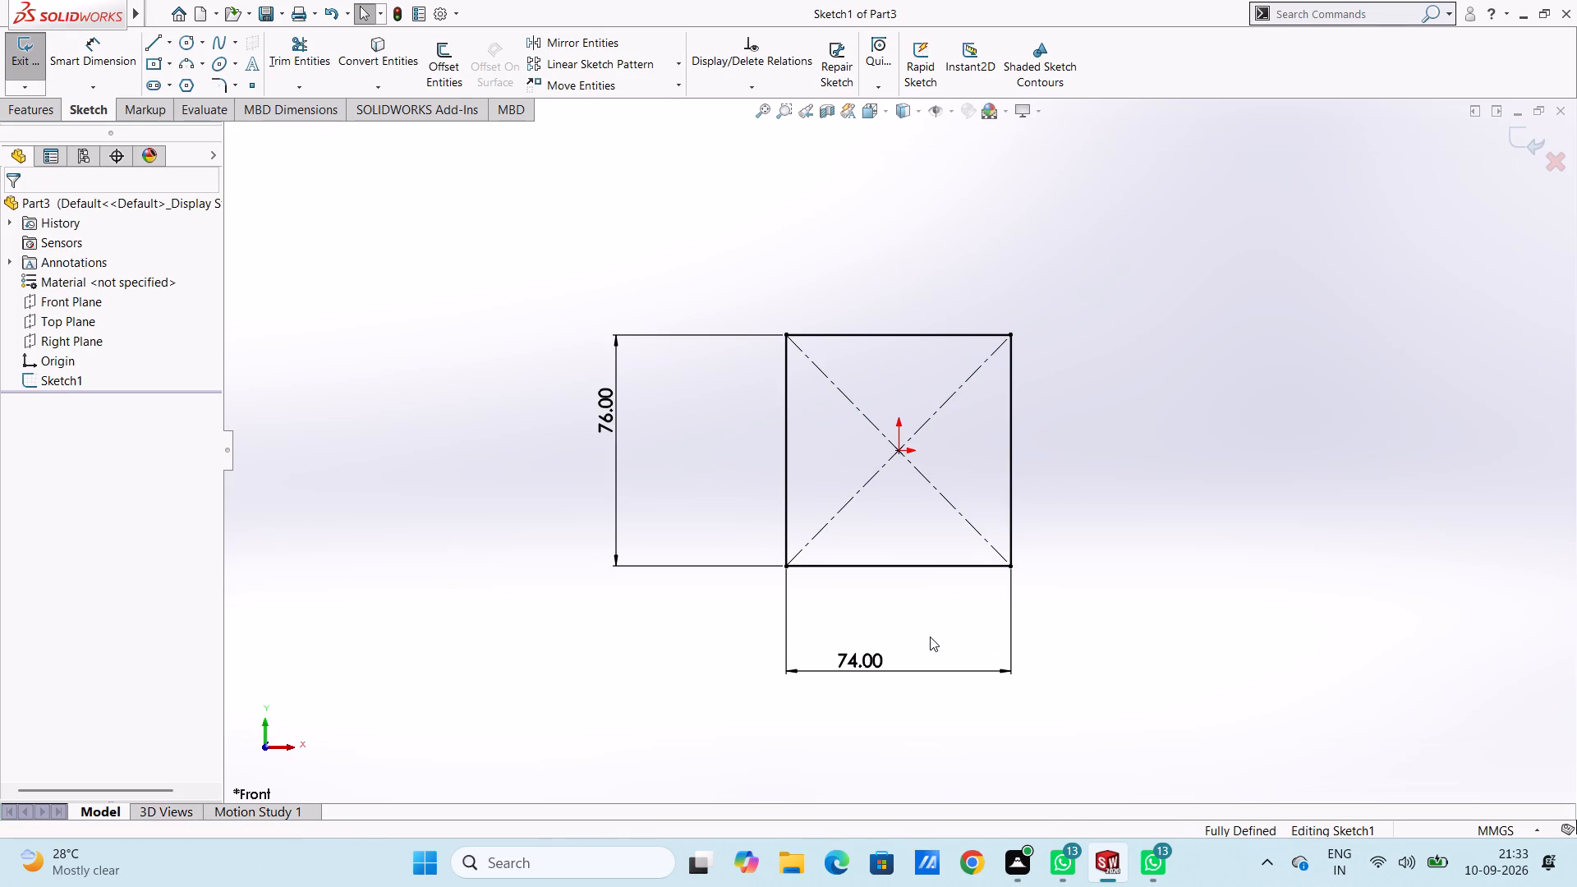
Extrude the rectangle as a Blind boss with a depth of 10 mm.
{"action": "left_click", "coordinate": [33, 115]}
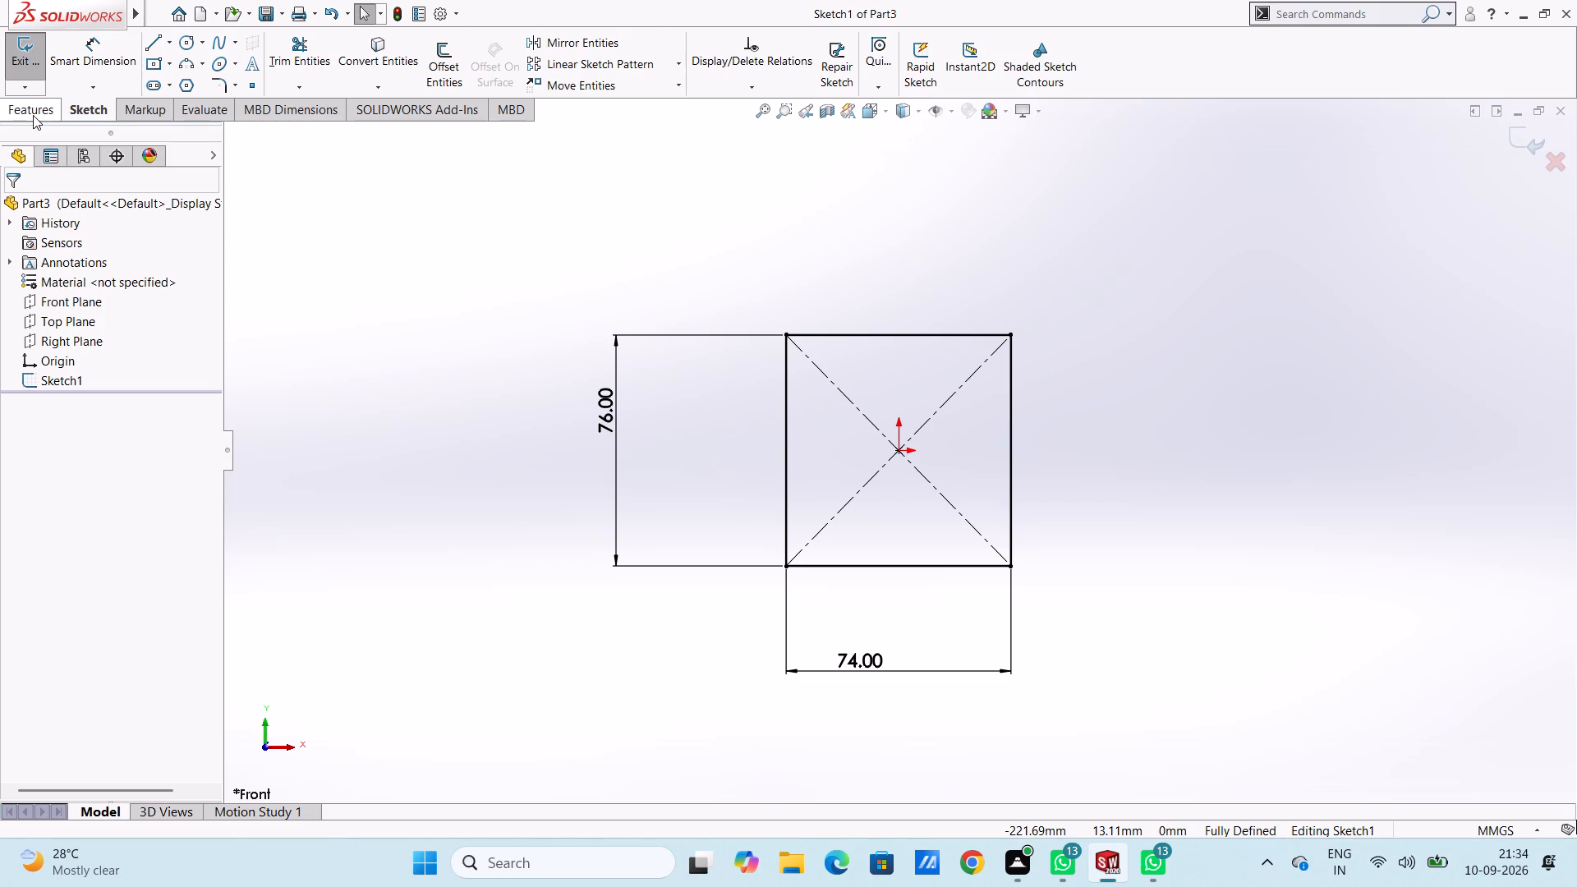
{"action": "left_click", "coordinate": [30, 53]}
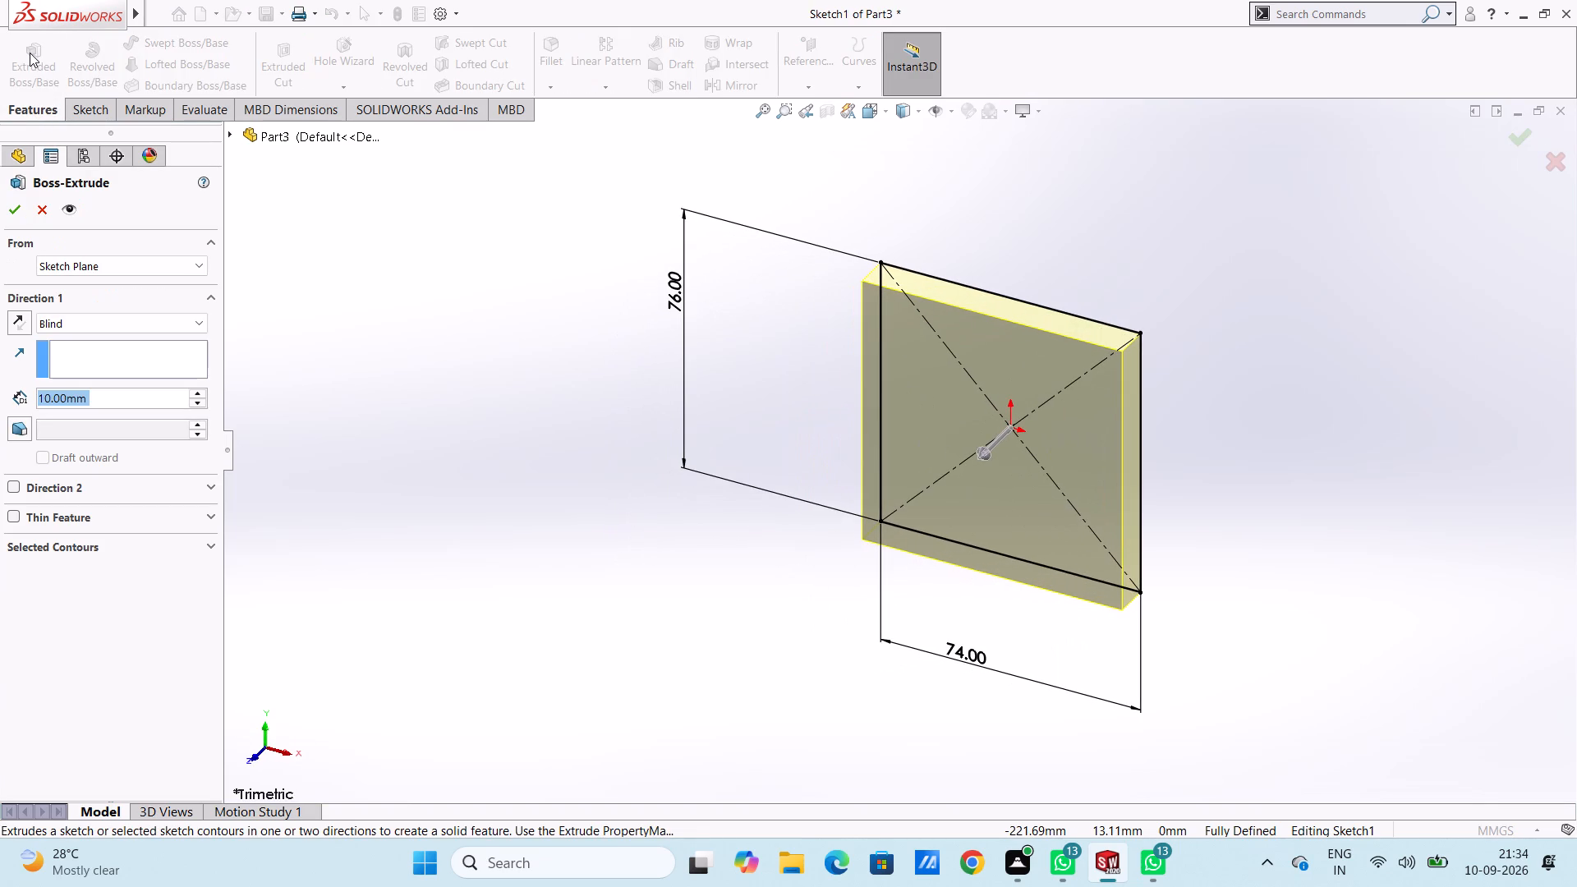
{"action": "left_click", "coordinate": [12, 215]}
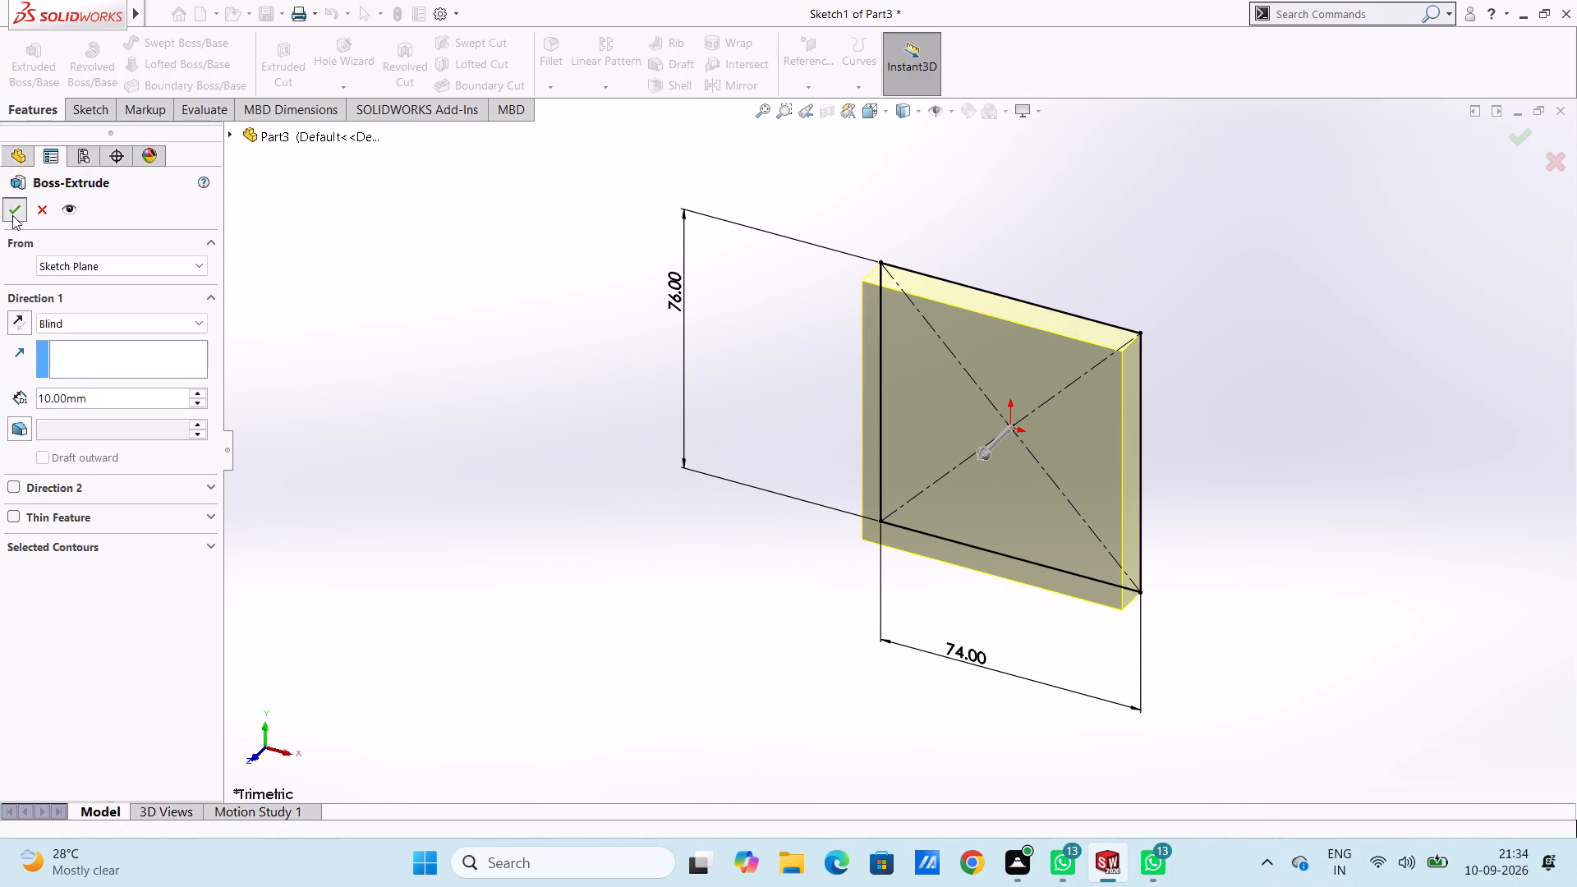
{"action": "left_click", "coordinate": [398, 318]}
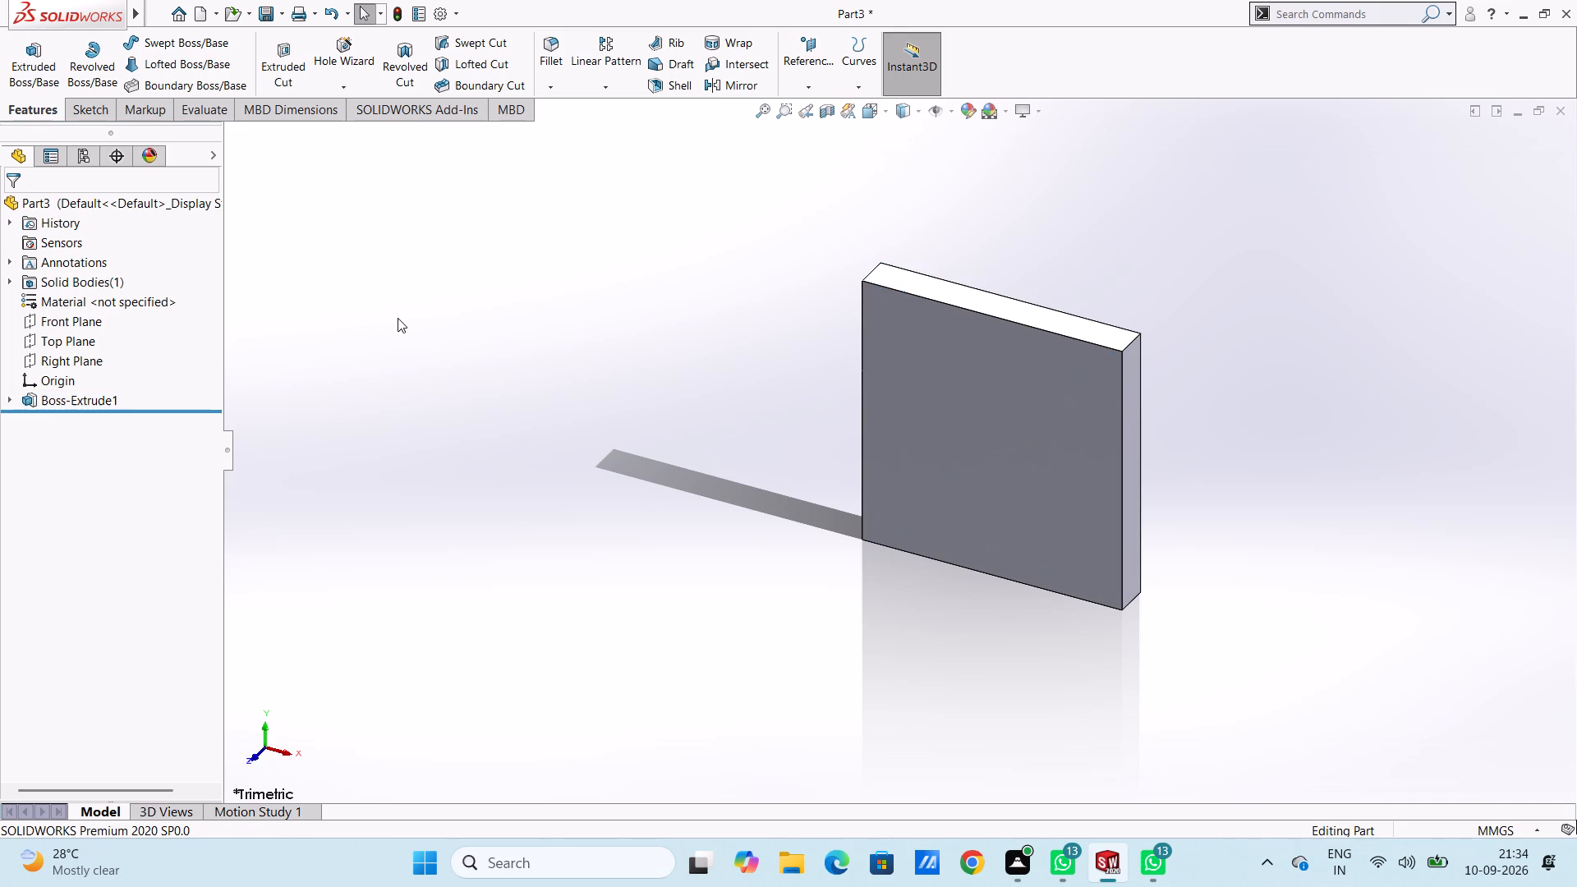
Open a new sketch on the plate's narrow top face, viewed from the top.
{"action": "key", "text": "ctrl+2"}
{"action": "scroll", "coordinate": [398, 318], "scroll_direction": "up", "scroll_amount": 4, "text": "ctrl"}
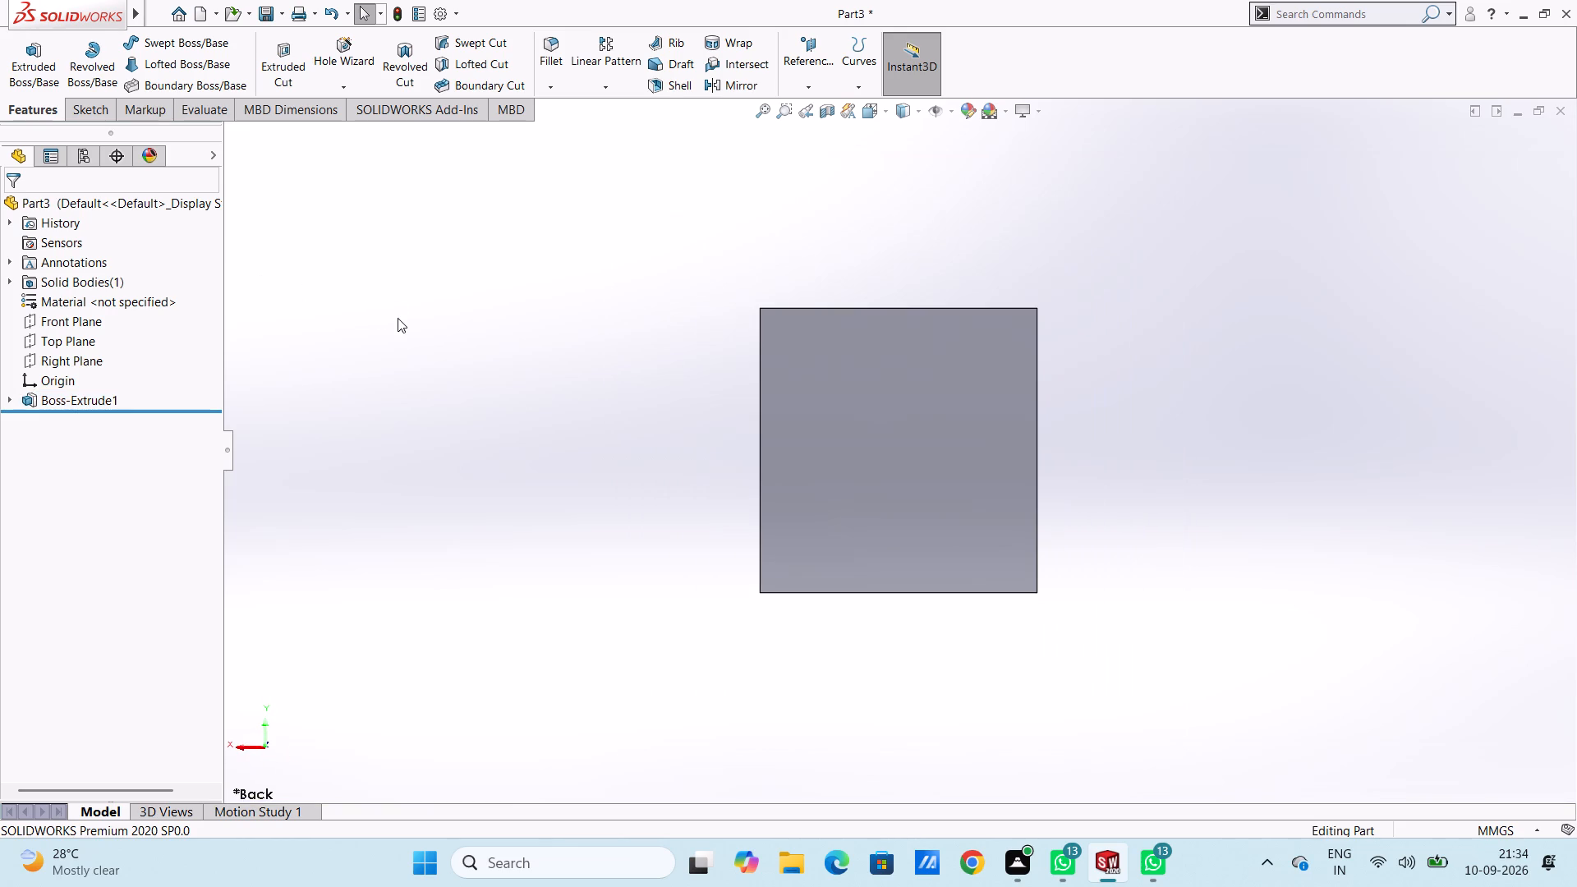
{"action": "key", "text": "ctrl+5"}
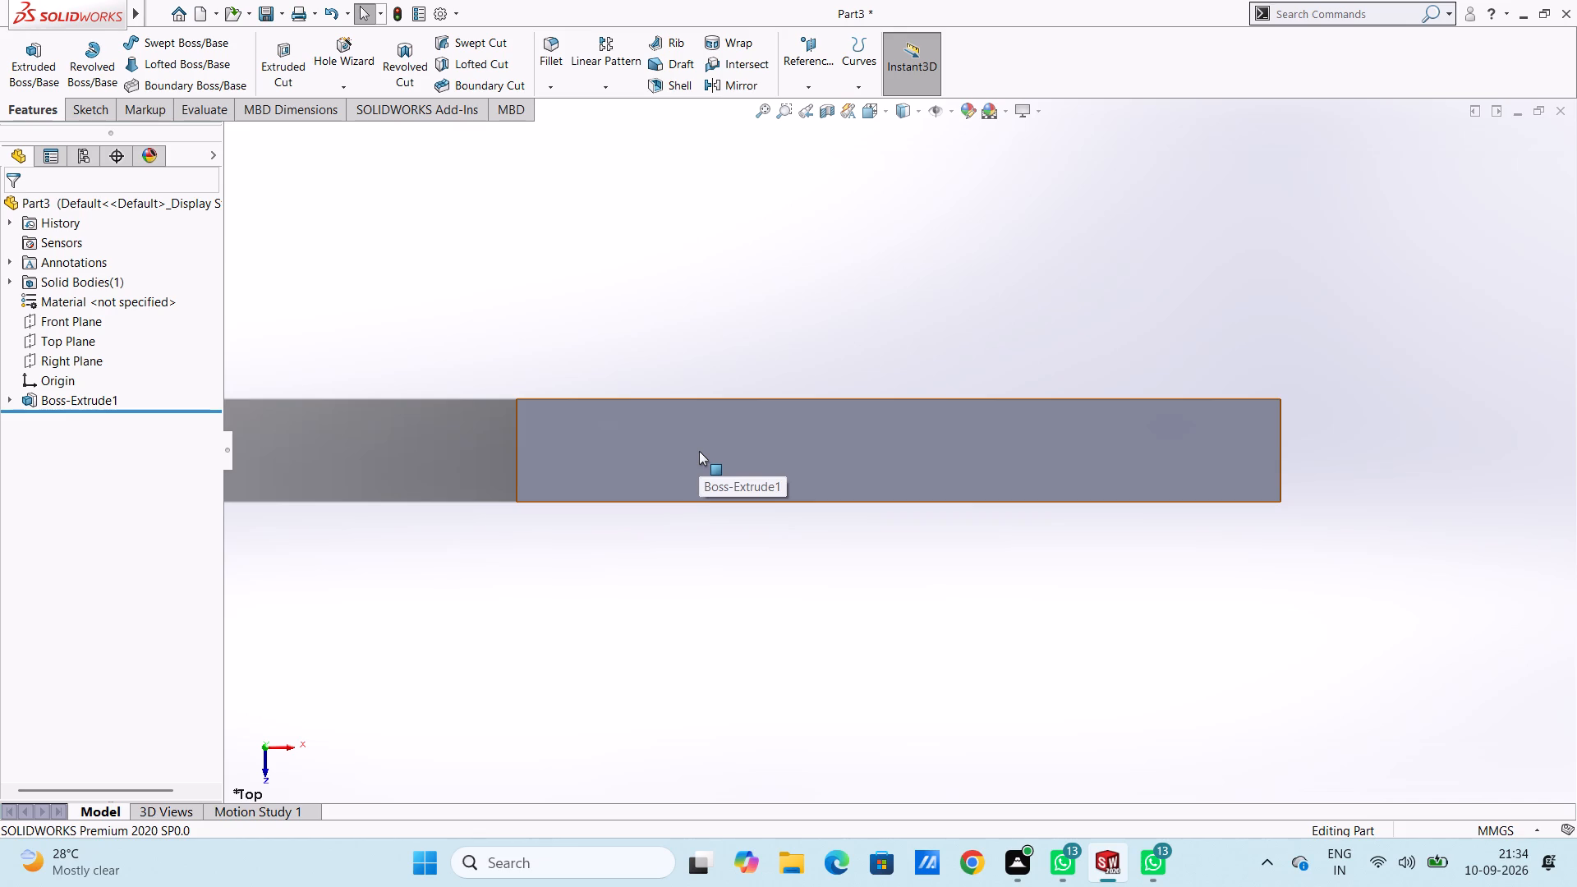
{"action": "key", "text": "ctrl+1"}
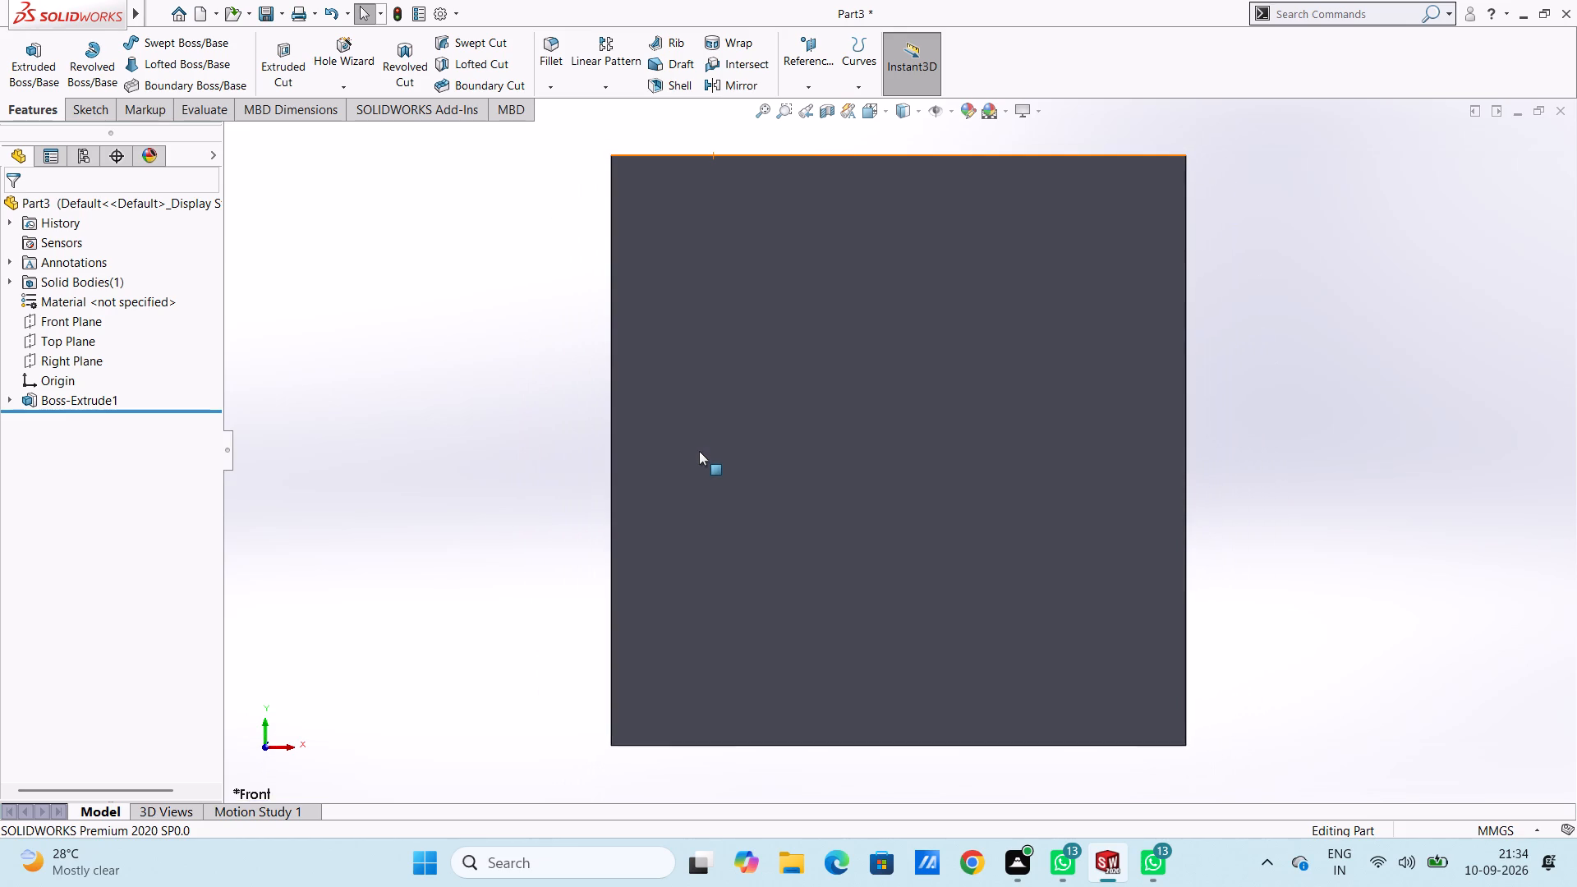
{"action": "key", "text": "ctrl+5"}
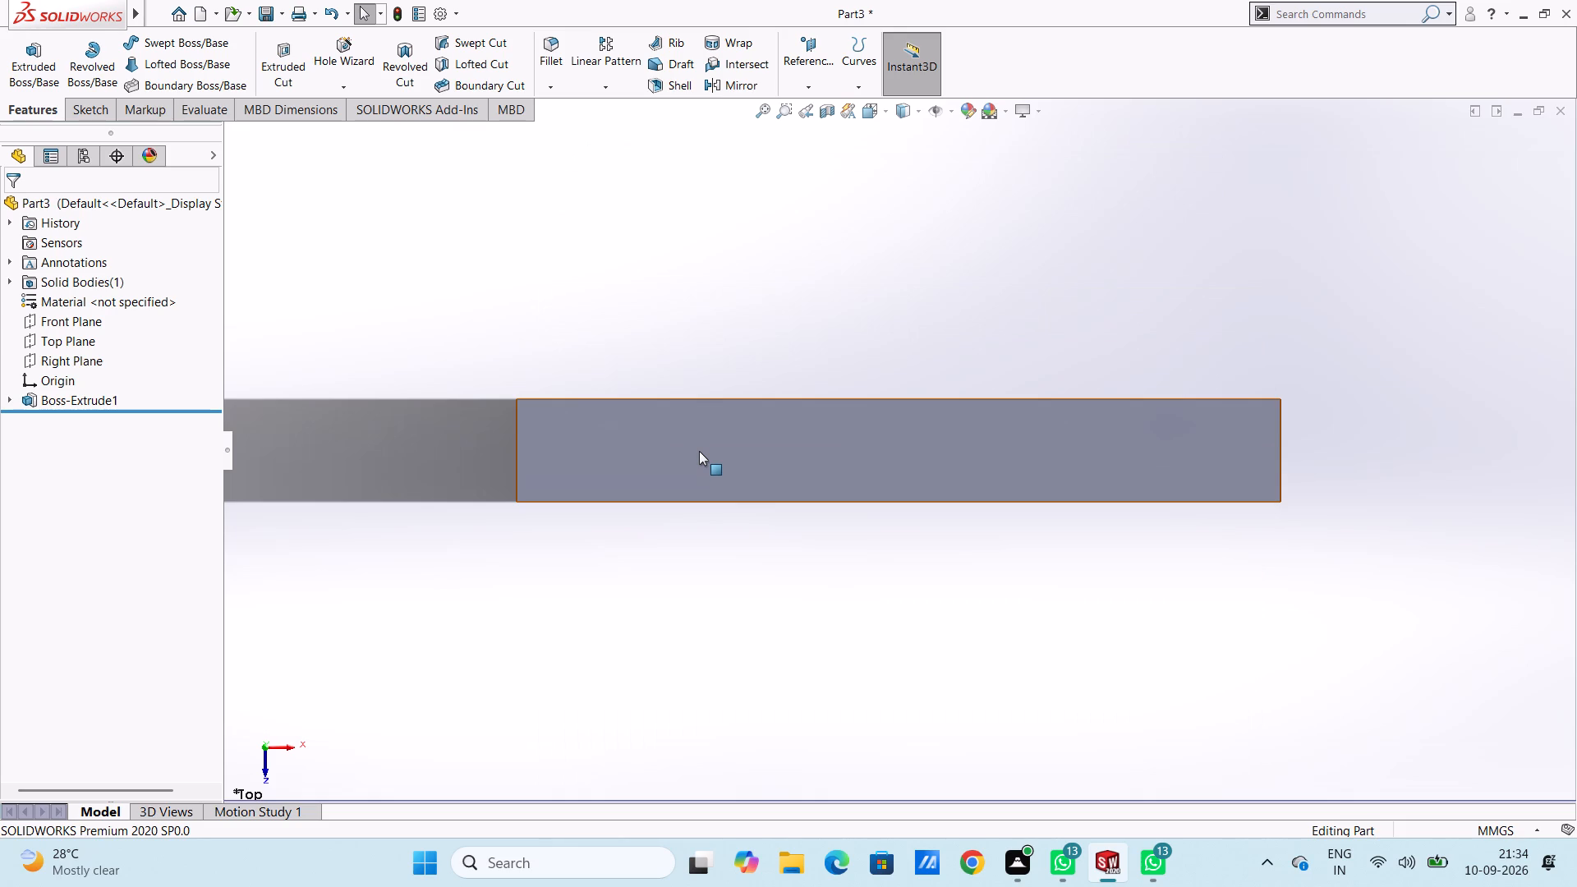
{"action": "left_click", "coordinate": [699, 451]}
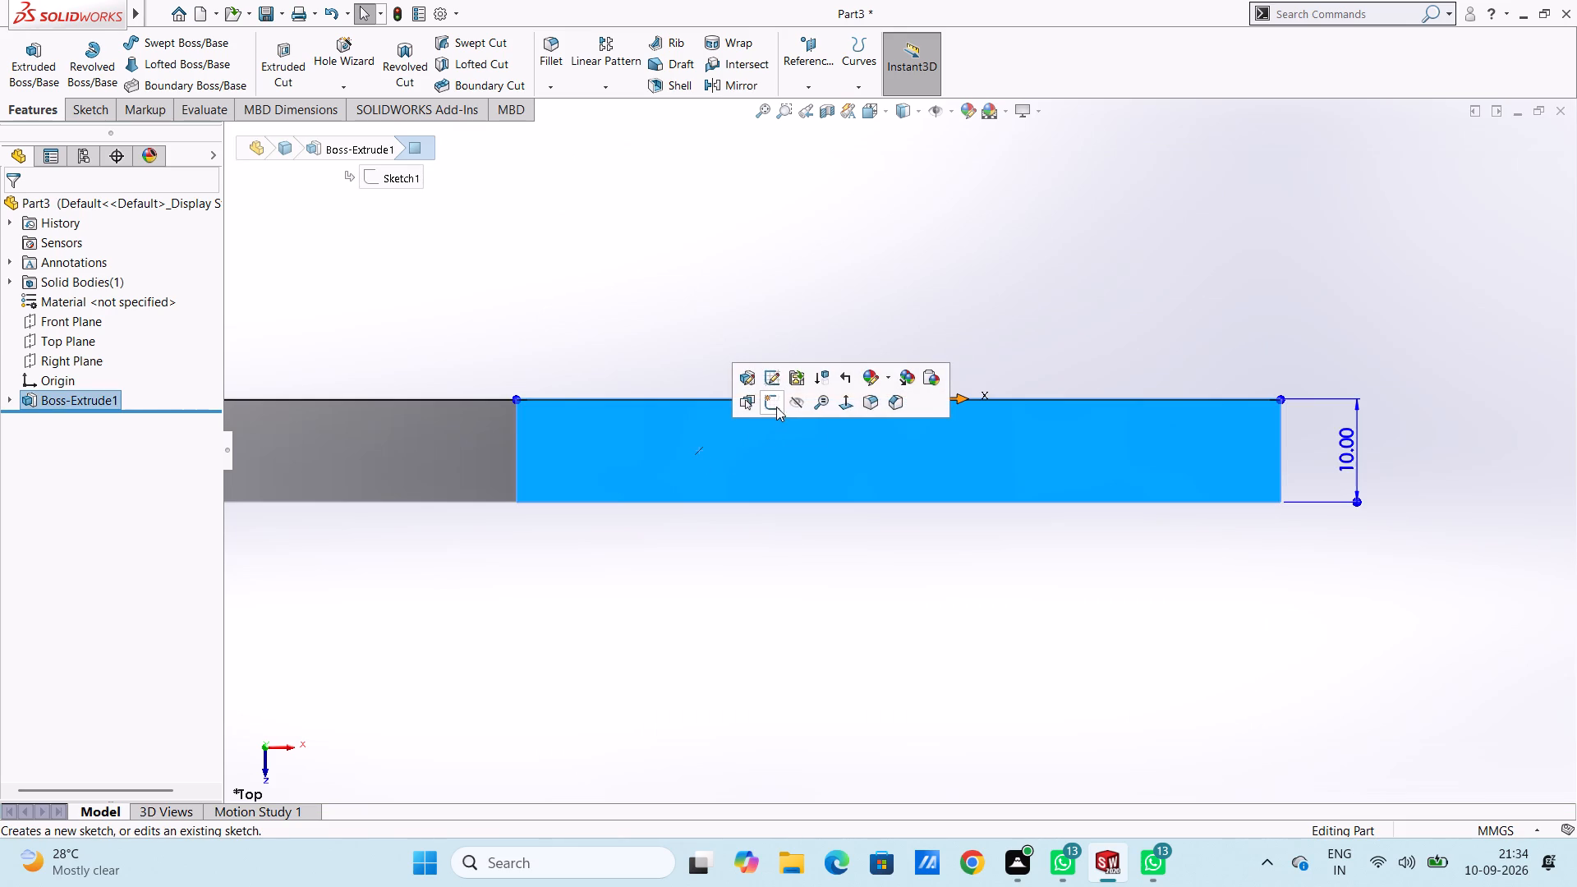
{"action": "left_click", "coordinate": [775, 410]}
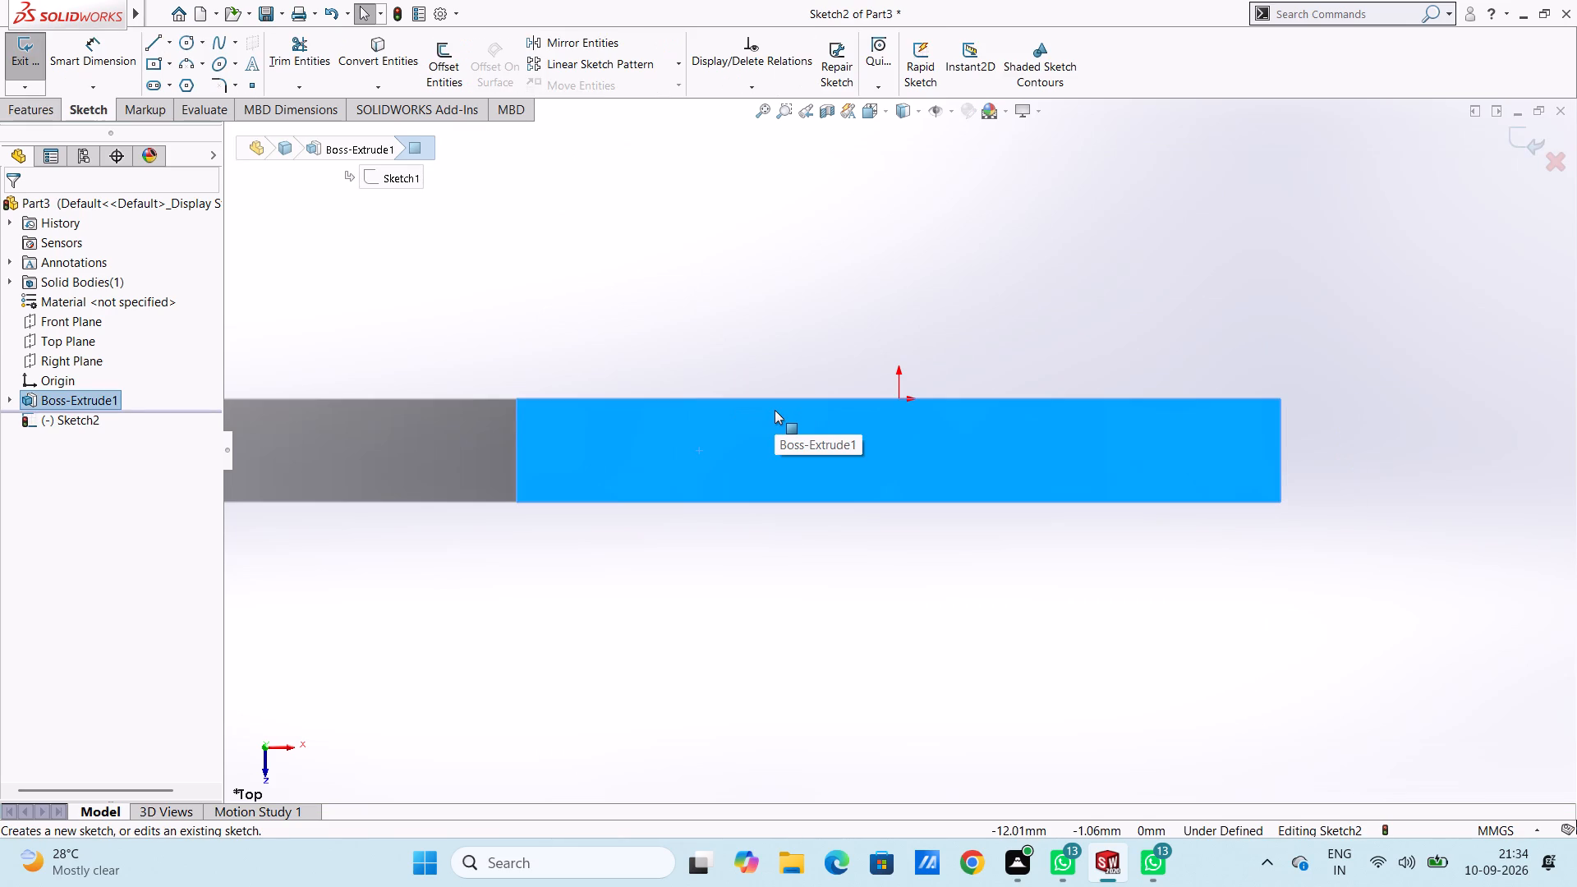
{"action": "left_click", "coordinate": [586, 612]}
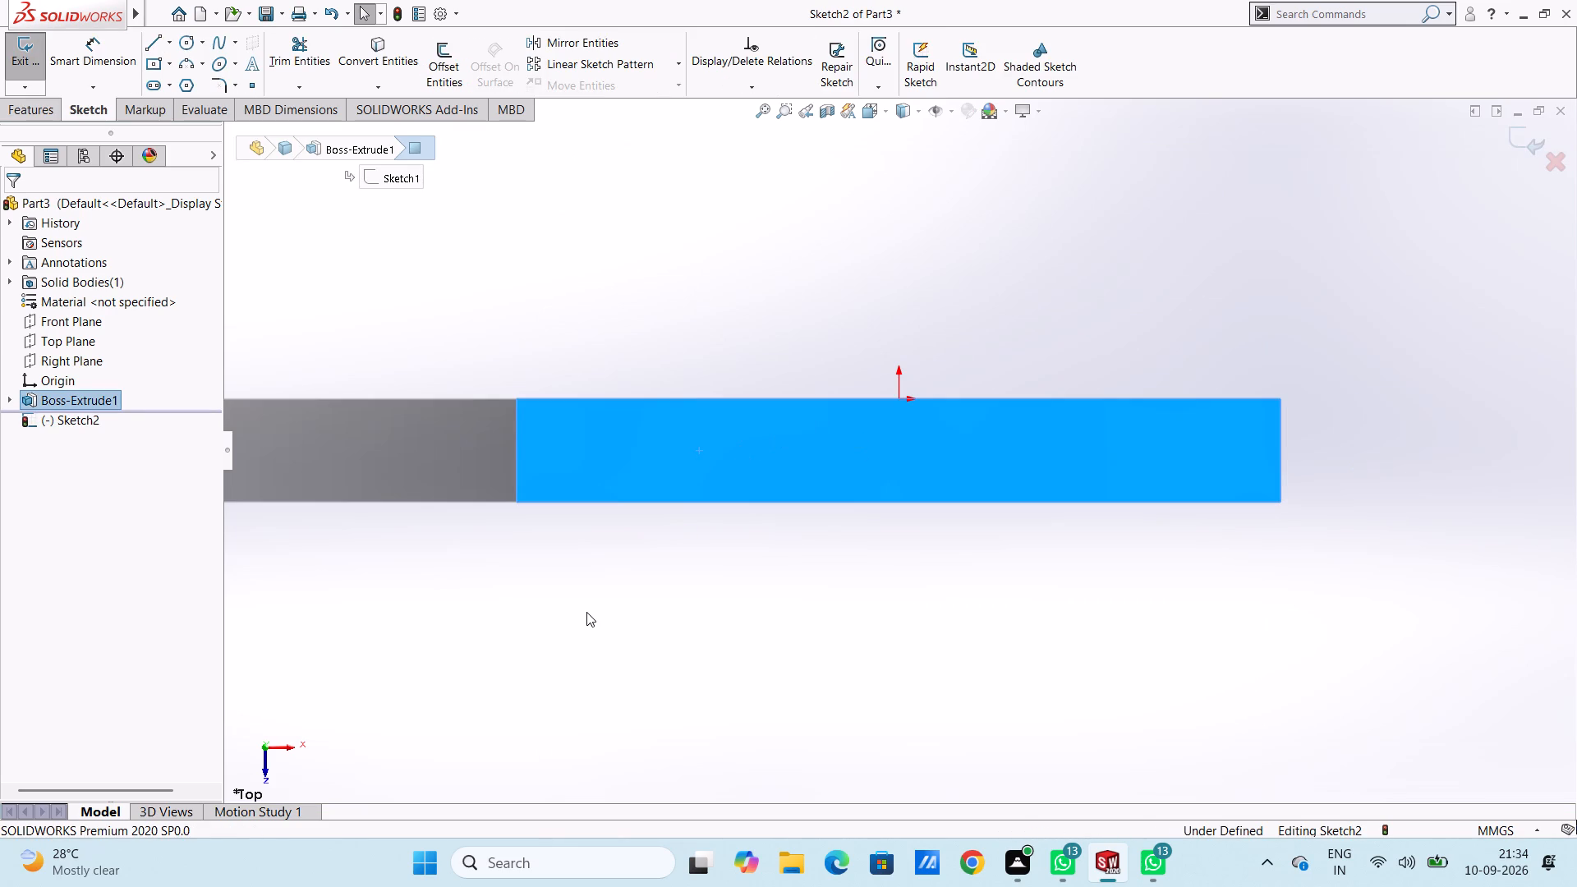
Sketch two concentric circles of radius 5 mm and 15 mm, centred in line with the origin about 36 mm in front of it.
{"action": "left_click", "coordinate": [188, 45]}
{"action": "scroll", "coordinate": [681, 259], "scroll_direction": "up", "scroll_amount": 2, "text": "ctrl"}
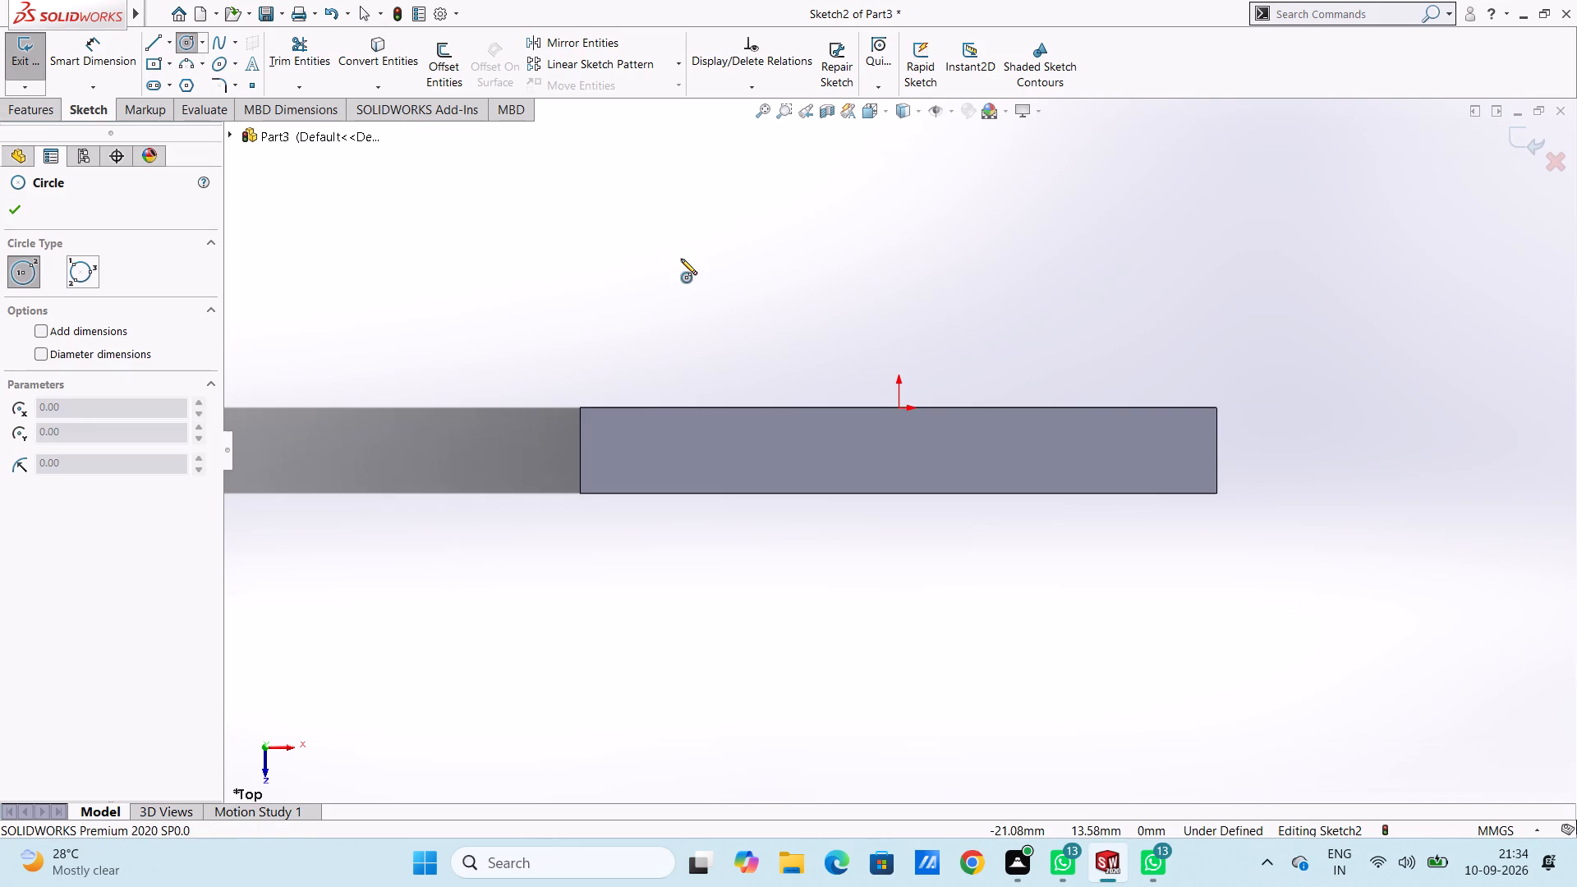
{"action": "scroll", "coordinate": [681, 259], "scroll_direction": "up", "scroll_amount": 1, "text": "ctrl"}
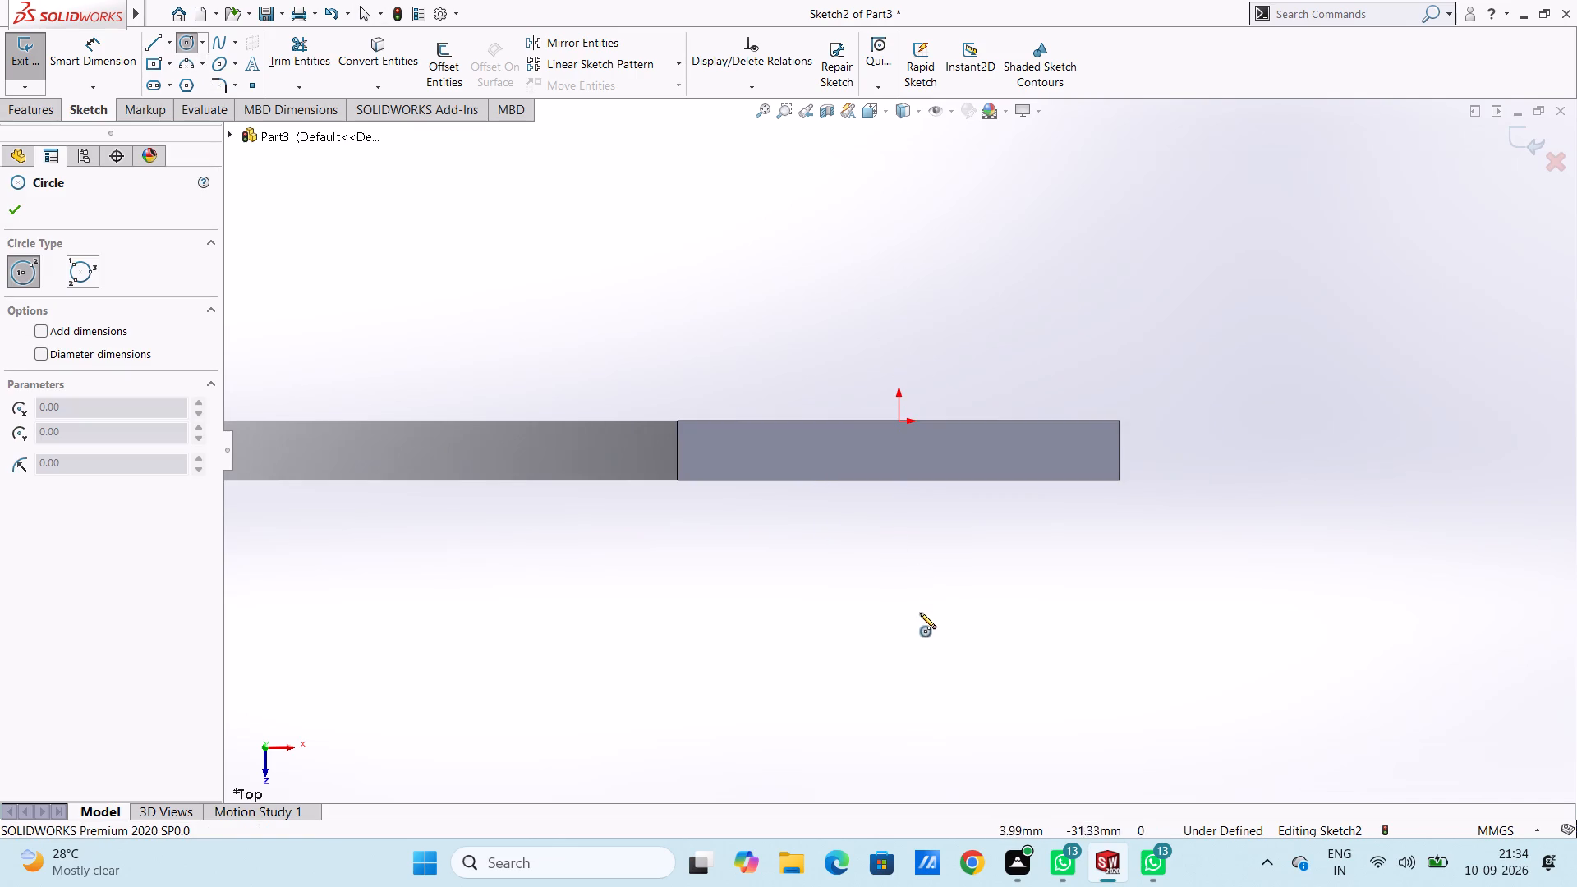
{"action": "left_click", "coordinate": [897, 635]}
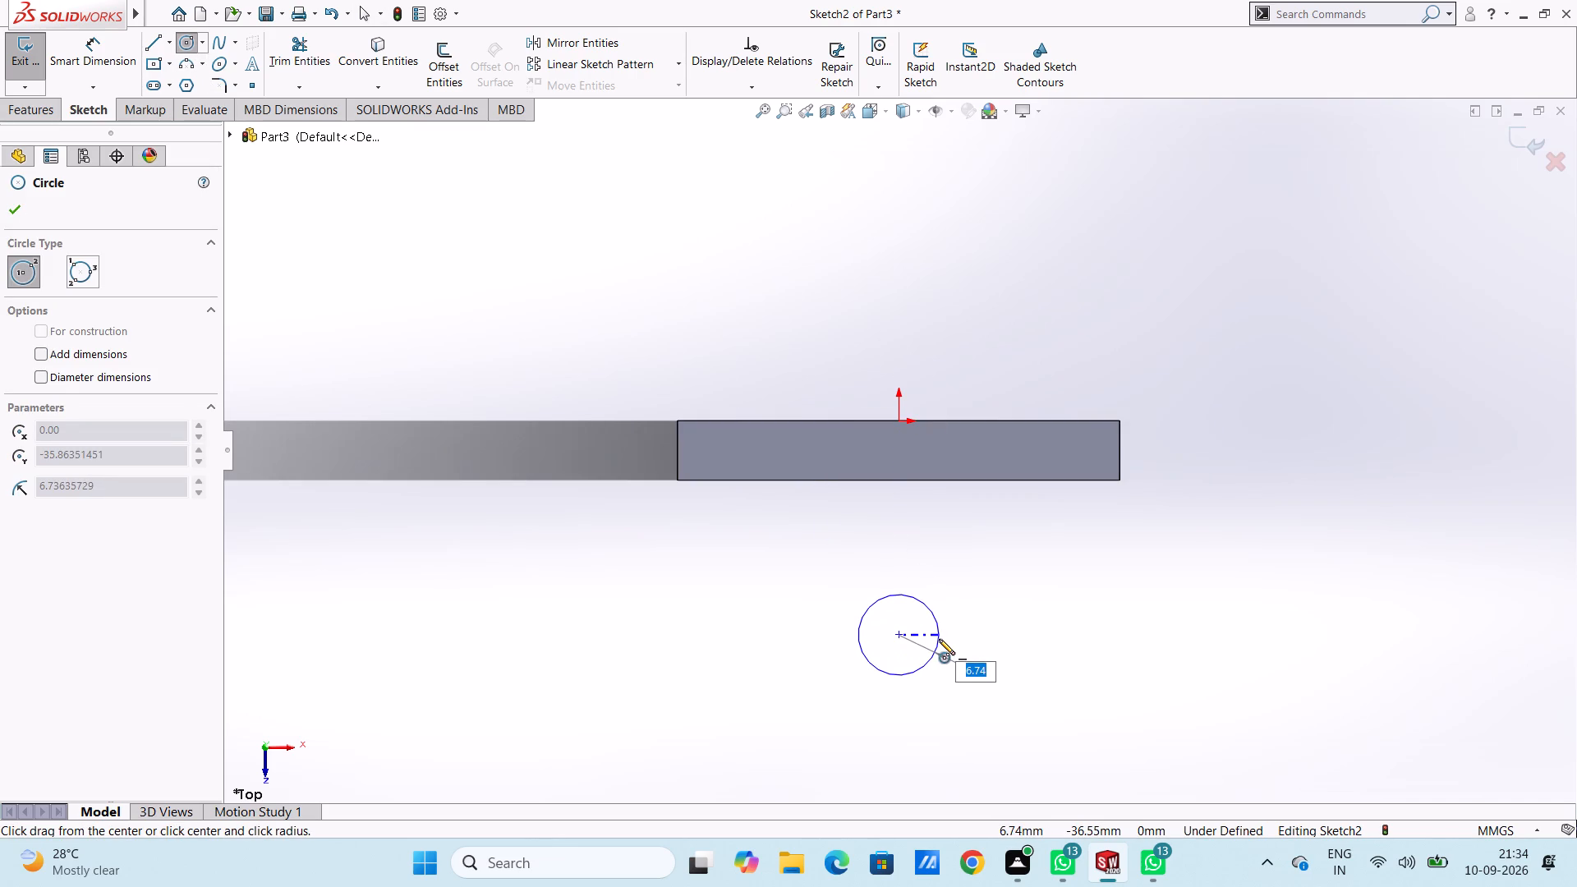
{"action": "key", "text": "5"}
{"action": "key", "text": "Return"}
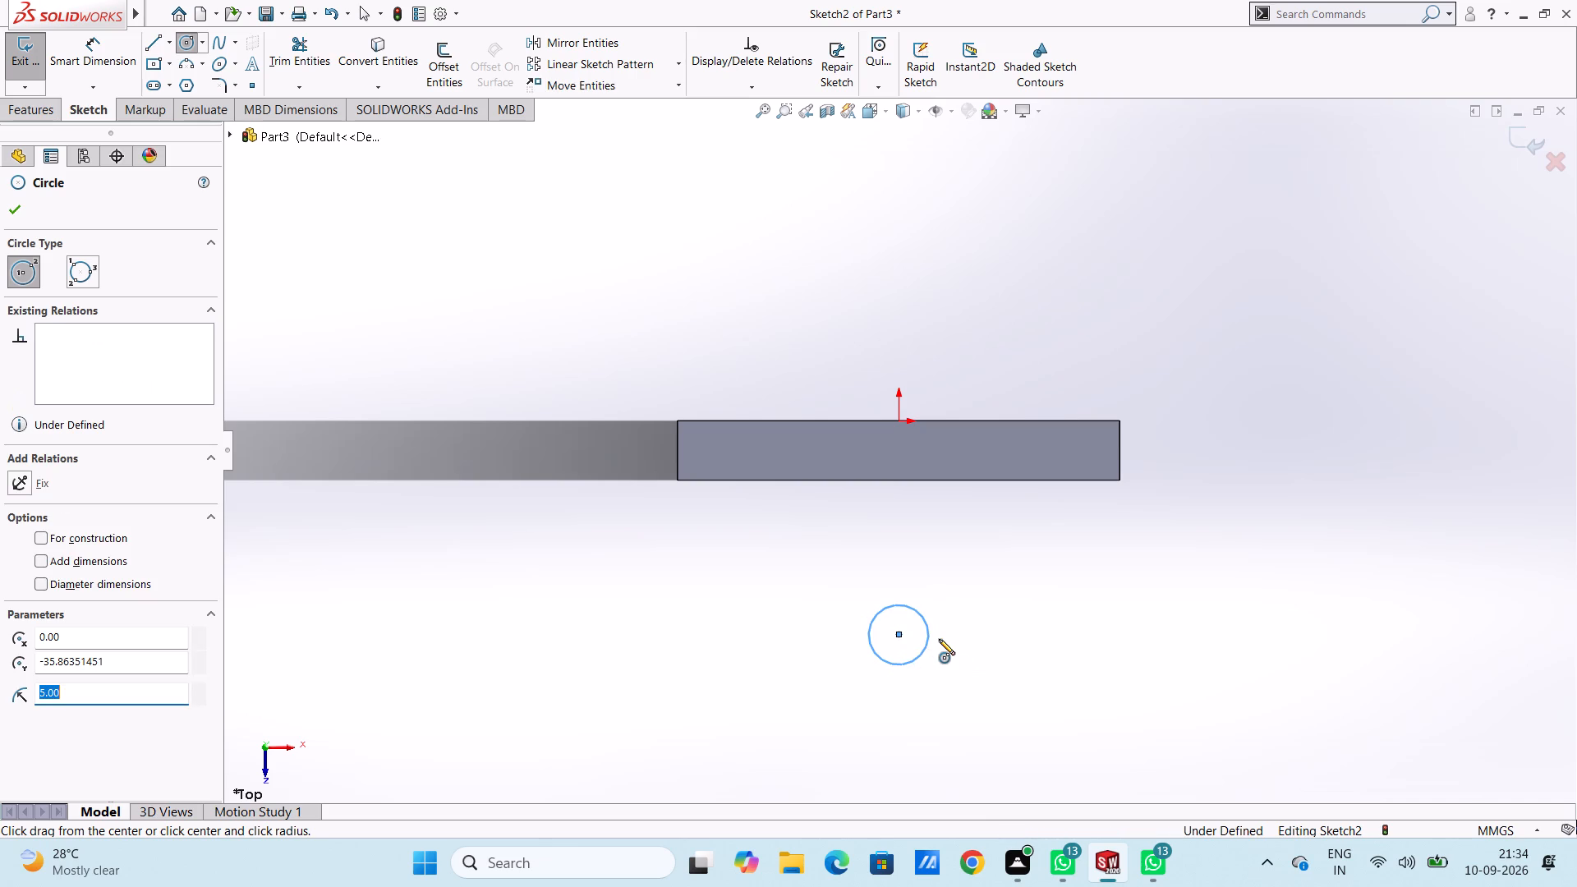
{"action": "left_click", "coordinate": [898, 632]}
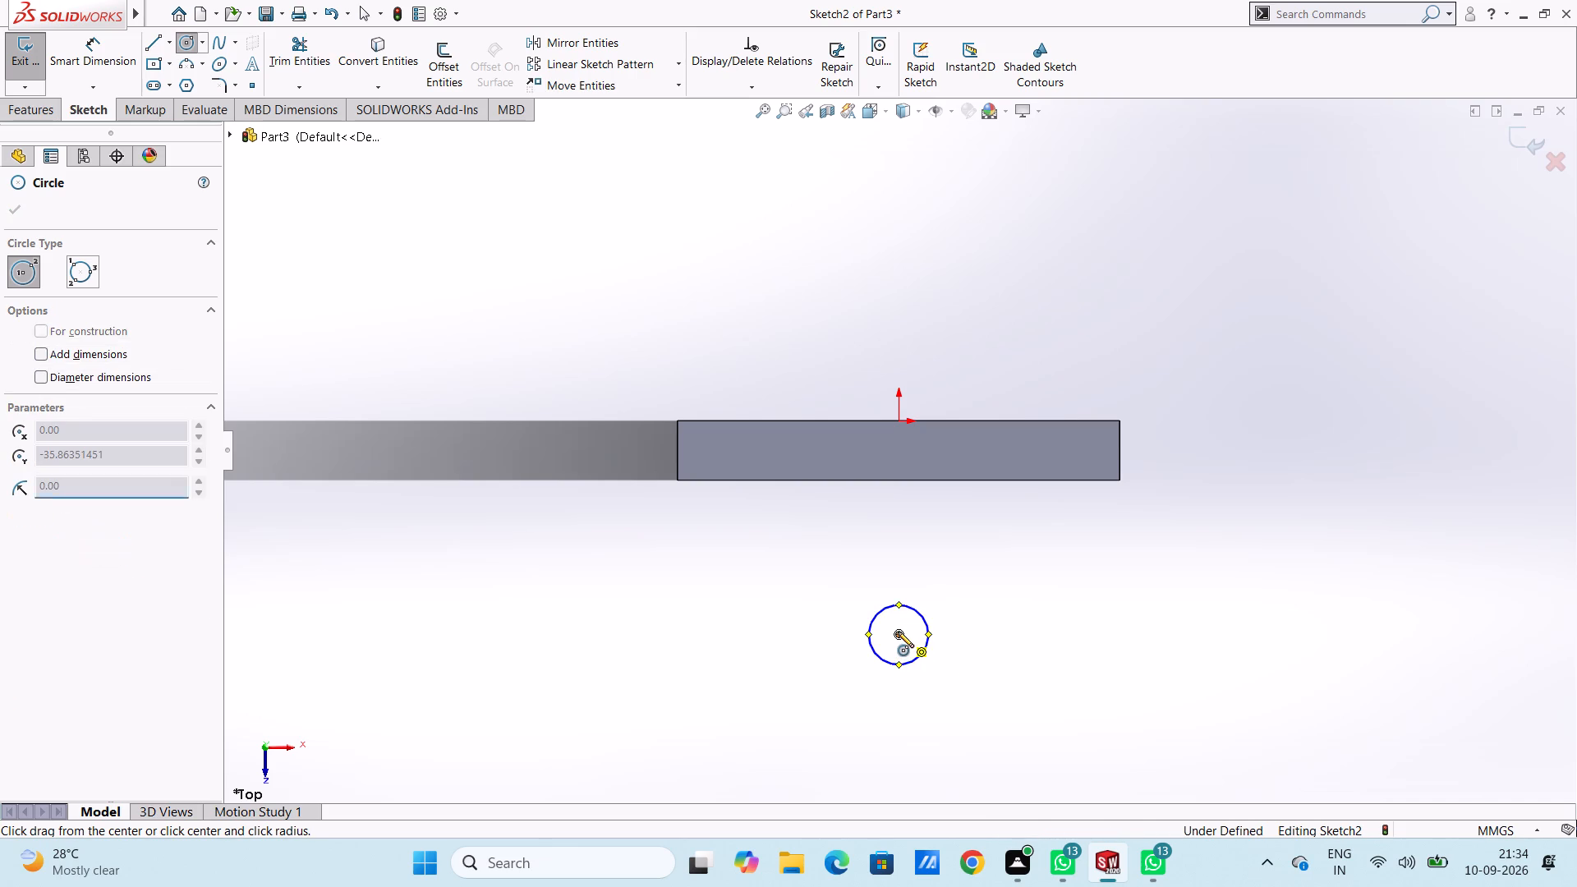
{"action": "type", "text": "15"}
{"action": "key", "text": "Return"}
{"action": "key", "text": "Escape"}
{"action": "key", "text": "Escape"}
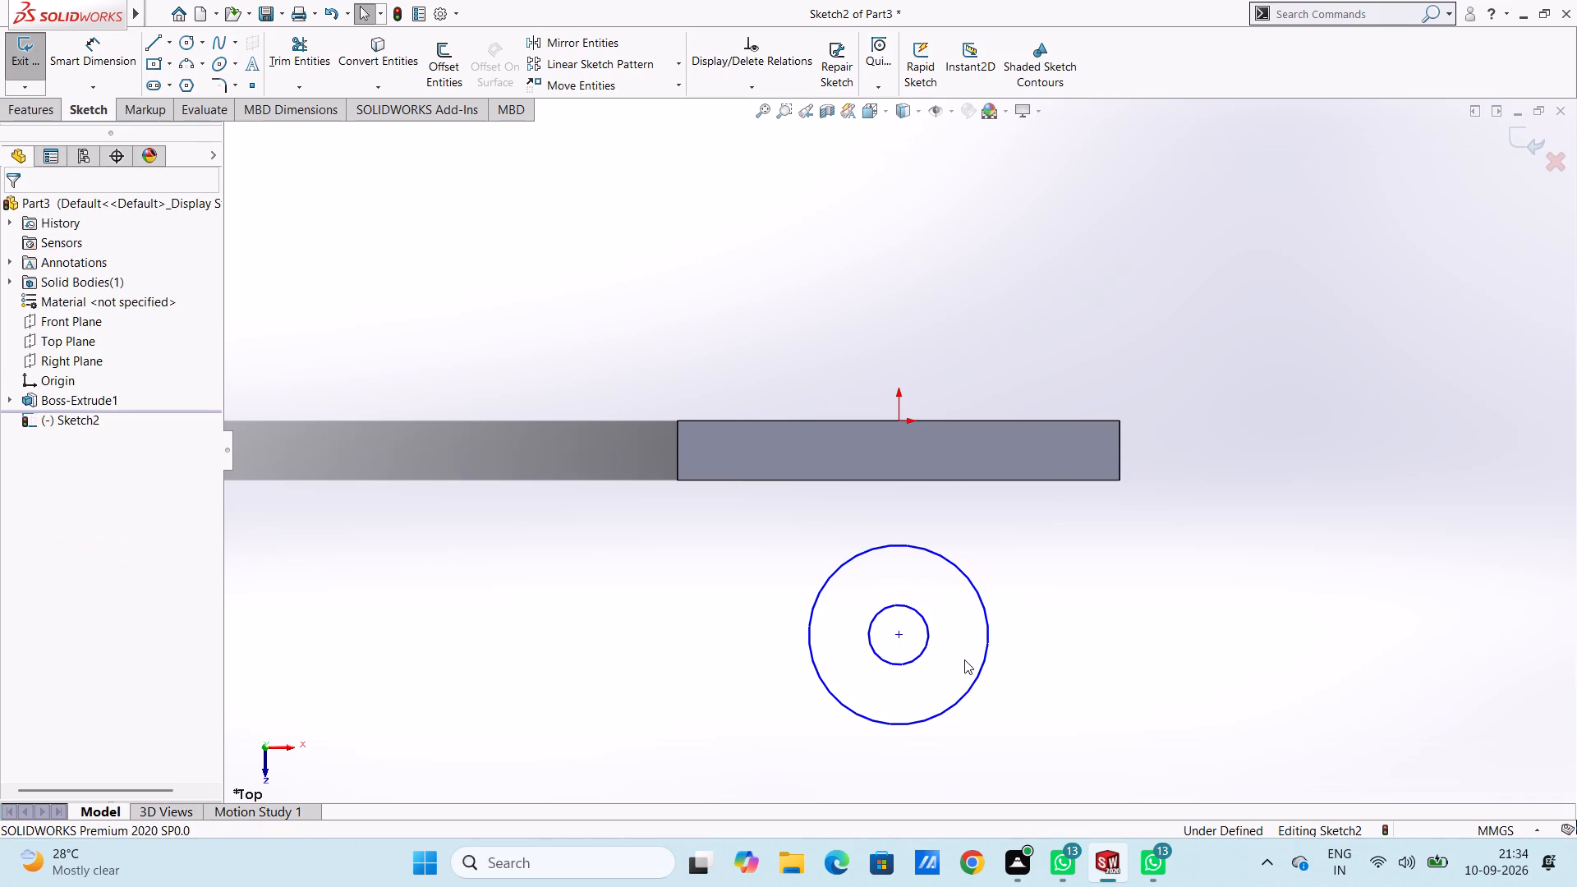
Dimension the distance from the plate's front edge to the circles' centre as 35 mm.
{"action": "left_click", "coordinate": [107, 57]}
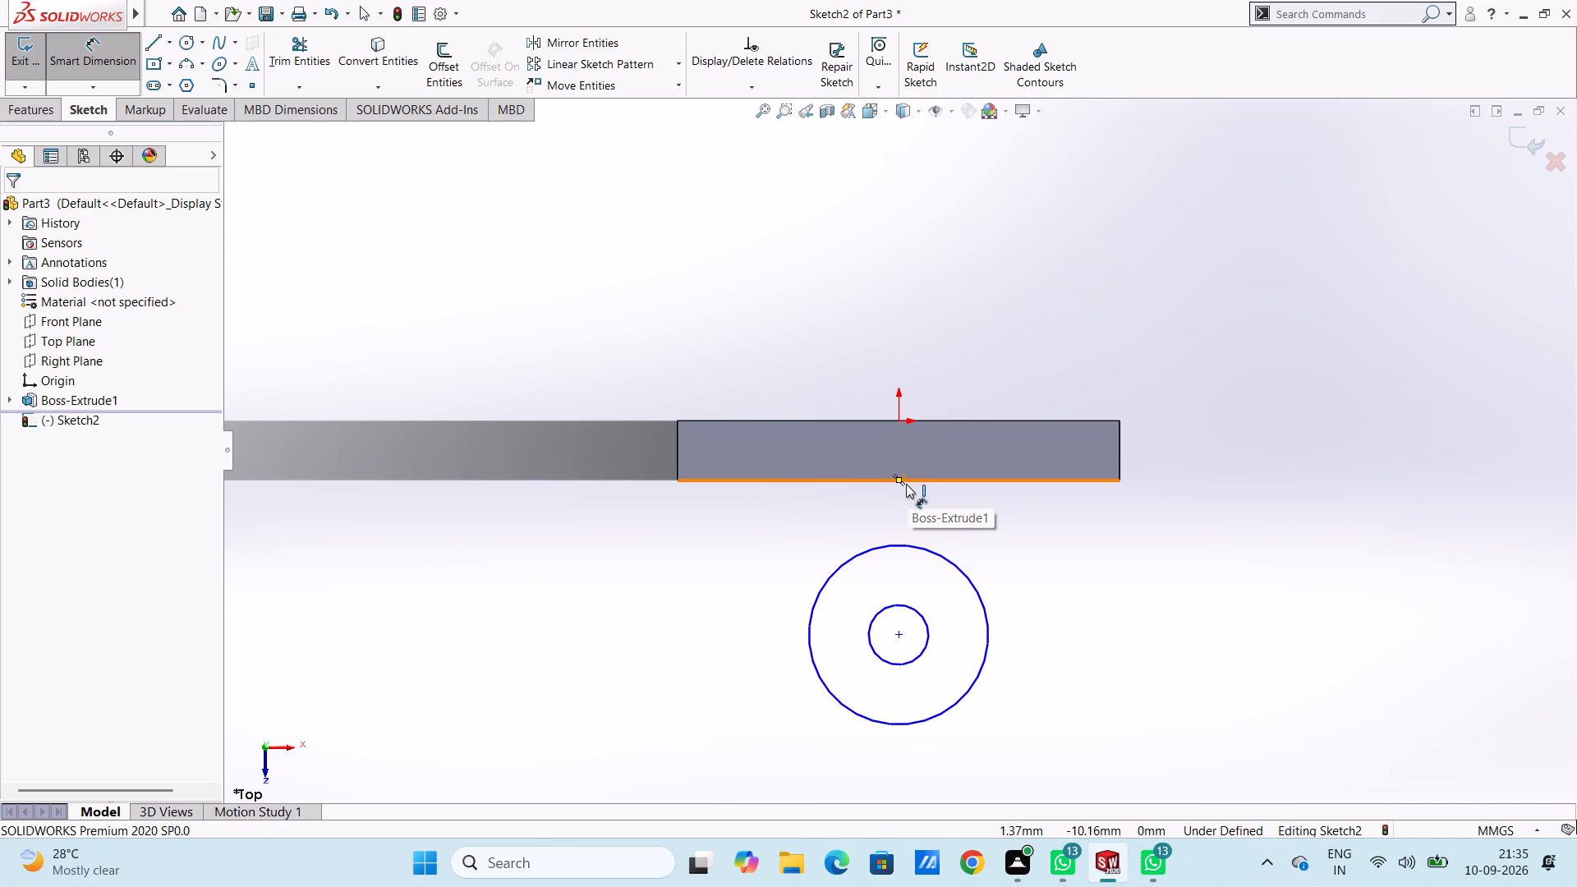
{"action": "left_click", "coordinate": [890, 481]}
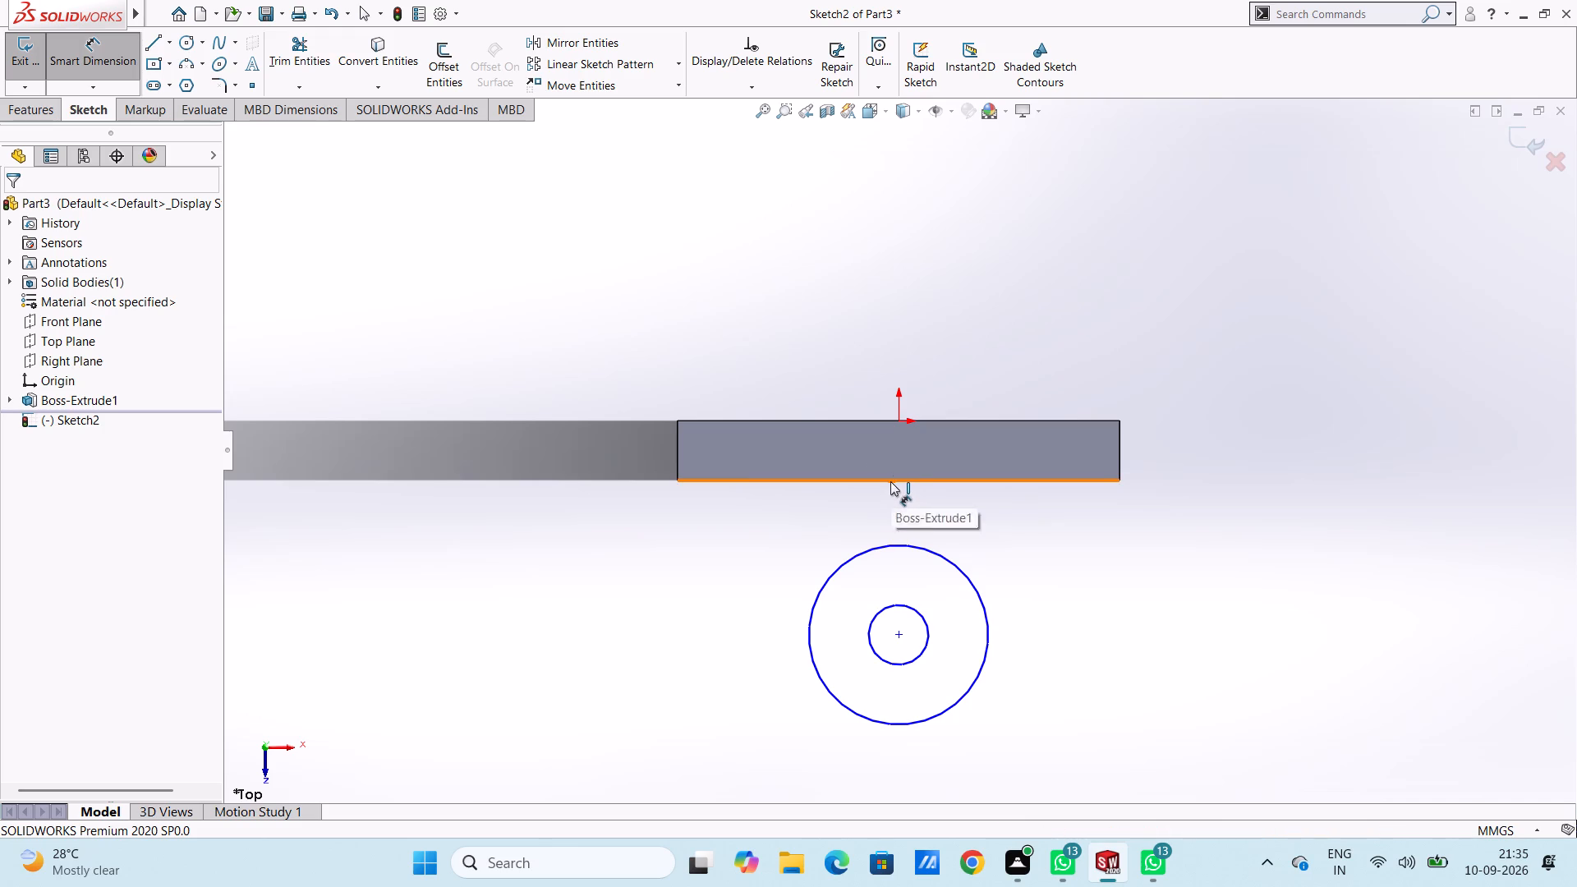
{"action": "left_click", "coordinate": [900, 634]}
{"action": "left_click", "coordinate": [557, 641]}
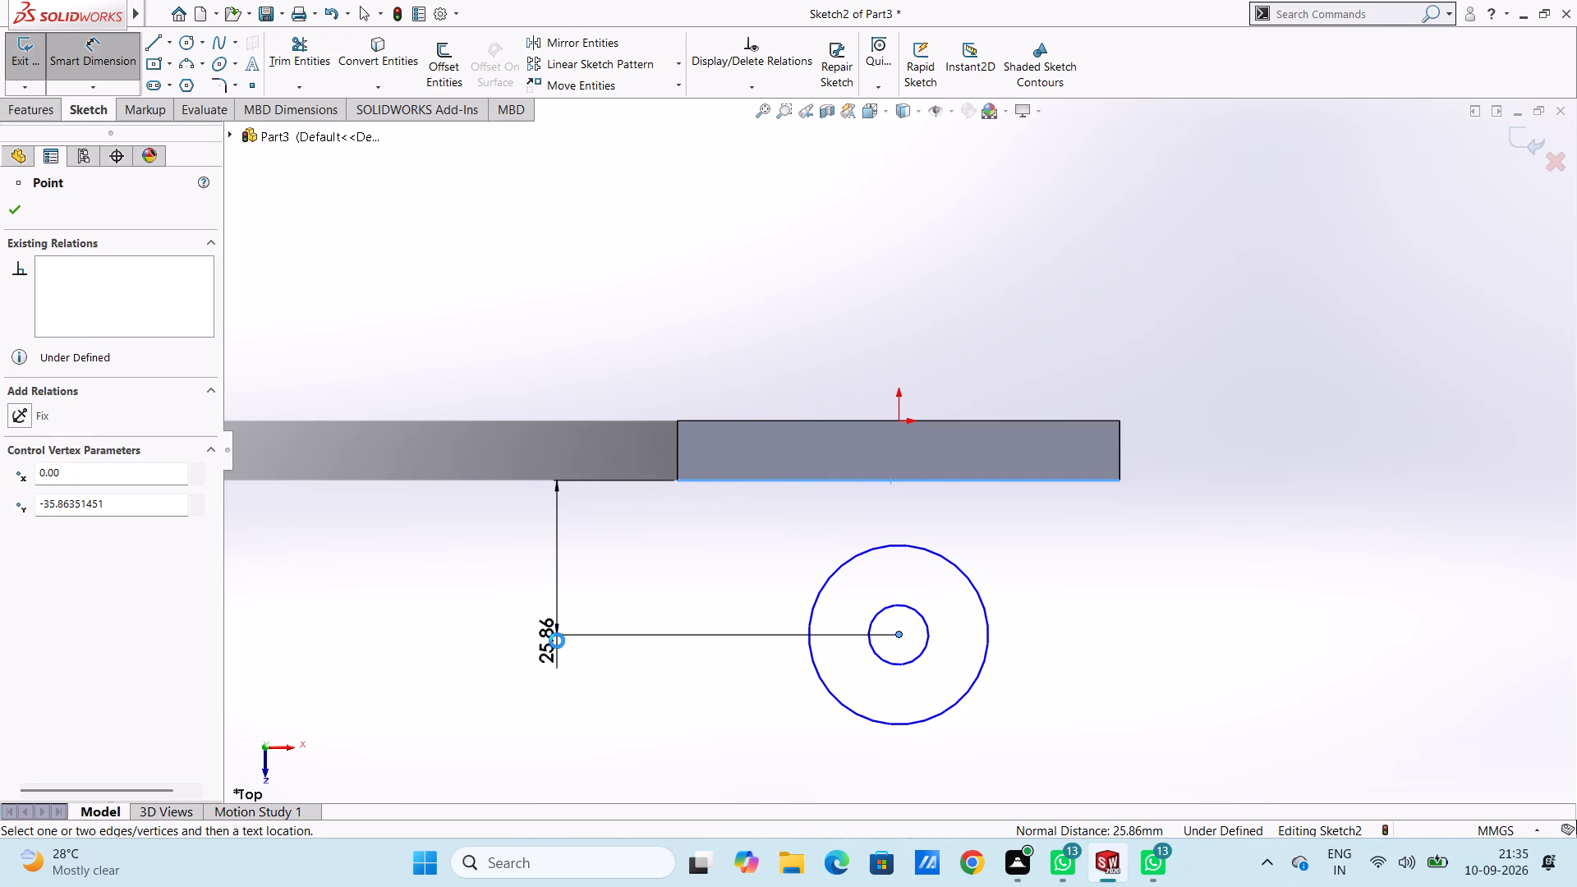
{"action": "type", "text": "35"}
{"action": "key", "text": "Return"}
{"action": "scroll", "coordinate": [557, 641], "scroll_direction": "up", "scroll_amount": 1, "text": "ctrl"}
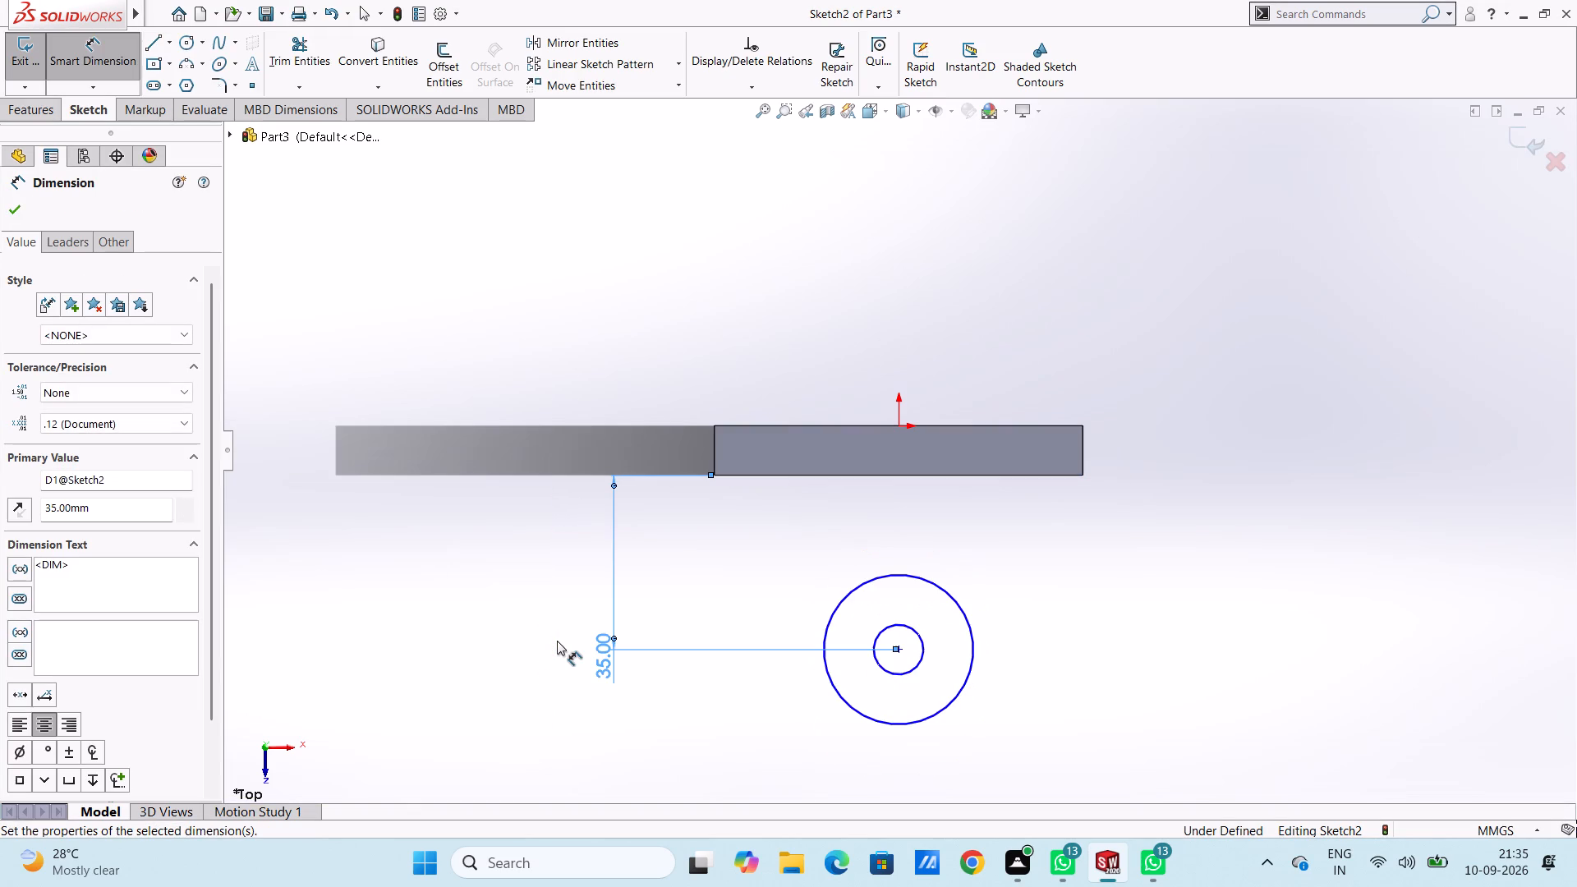
{"action": "left_click", "coordinate": [721, 606]}
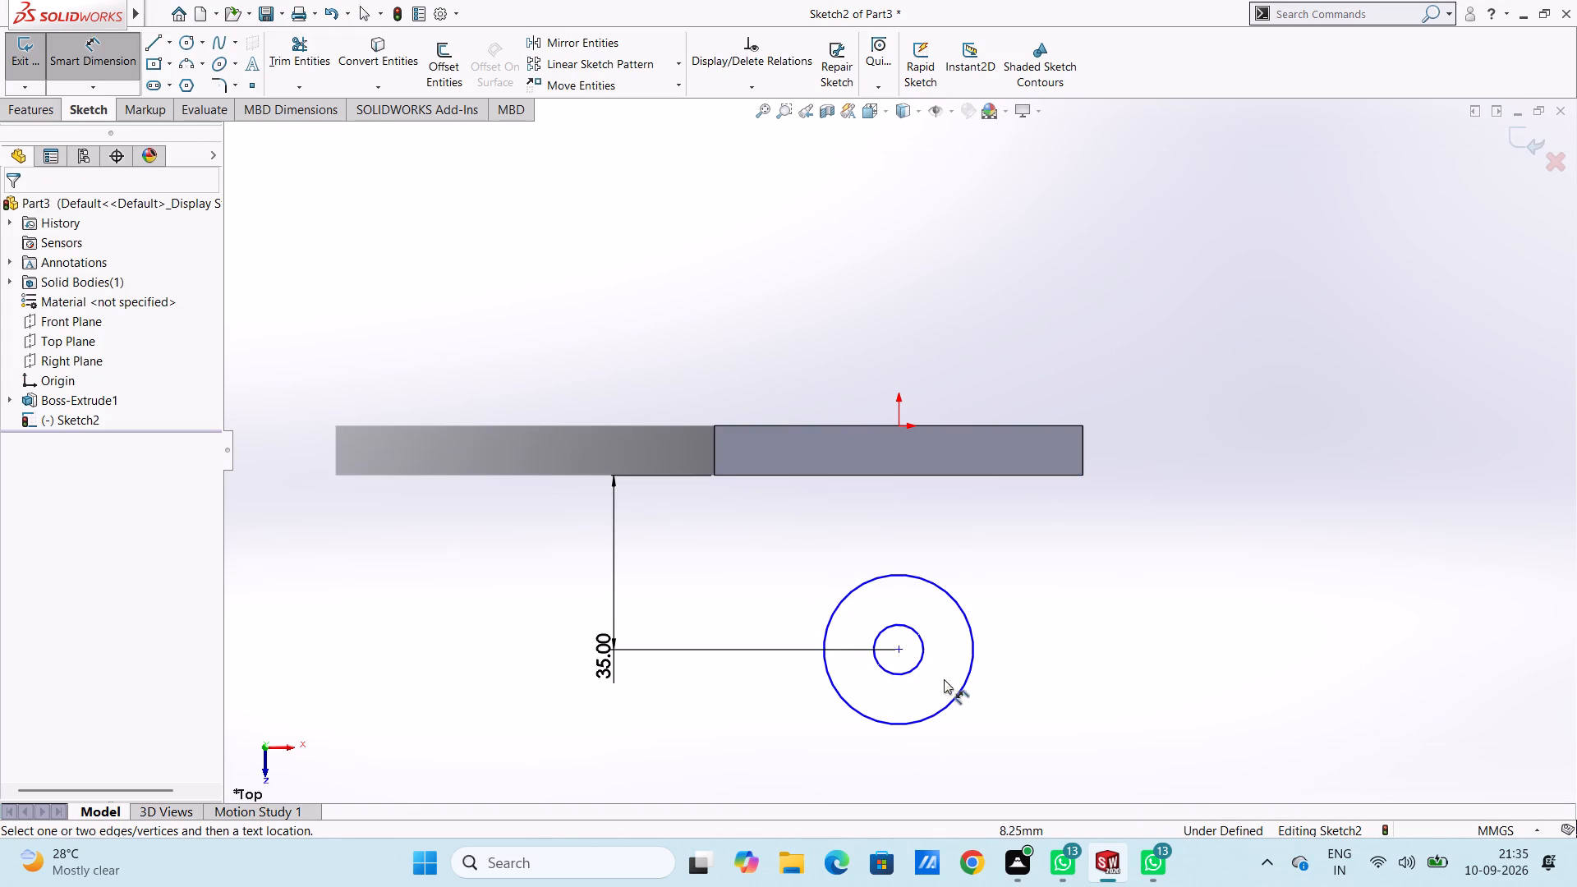
Add driving diameter dimensions of 30 mm to the outer circle and 10 mm to the inner circle.
{"action": "left_click", "coordinate": [959, 691]}
{"action": "left_click", "coordinate": [1155, 758]}
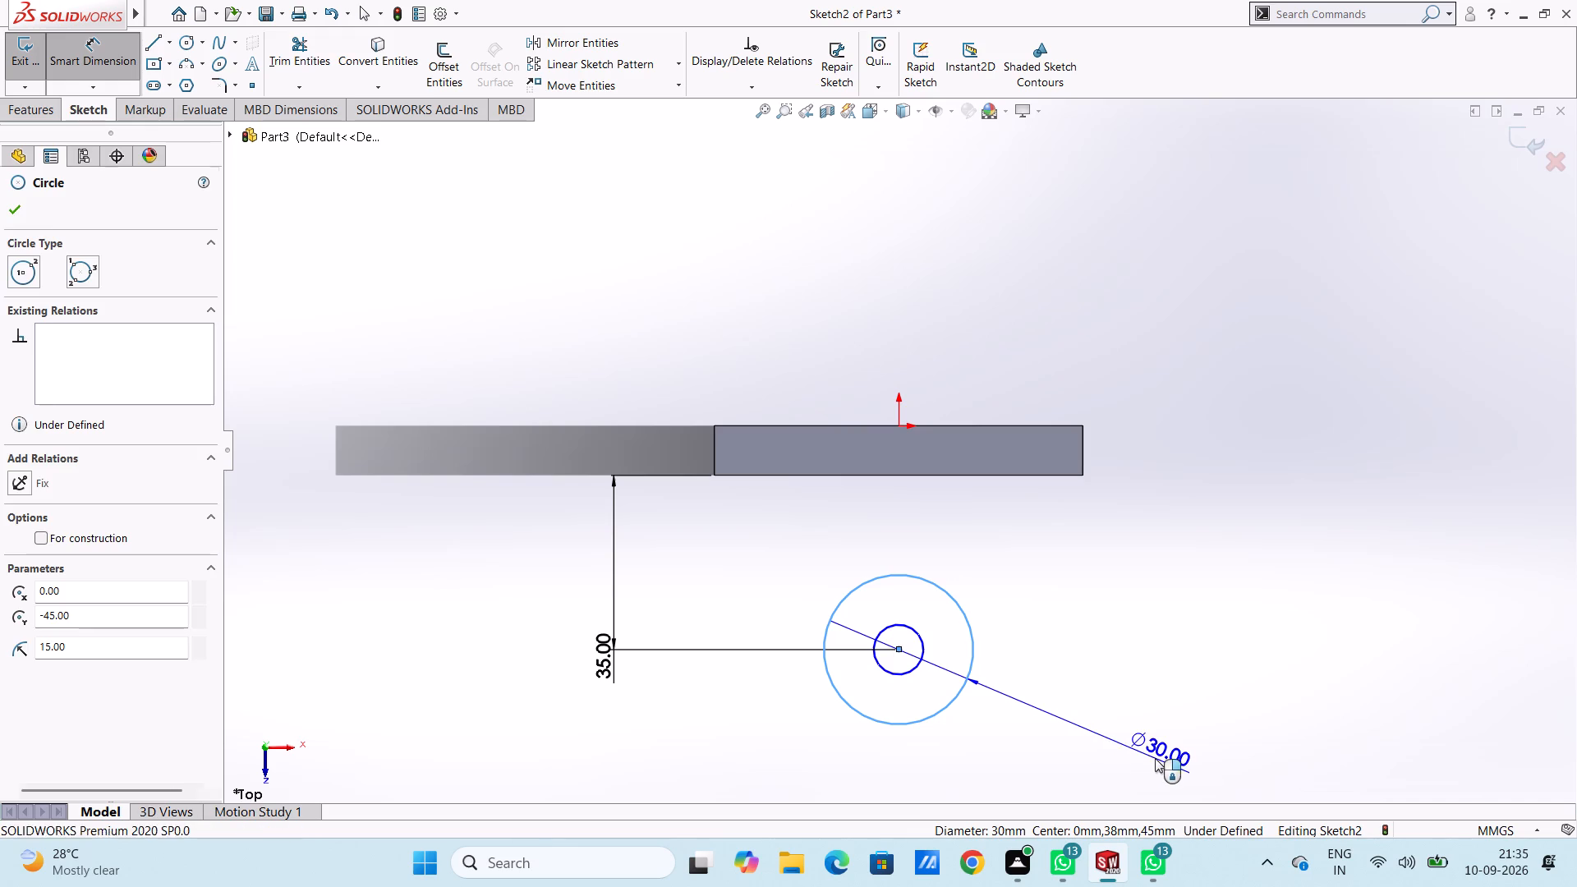
{"action": "key", "text": "Return"}
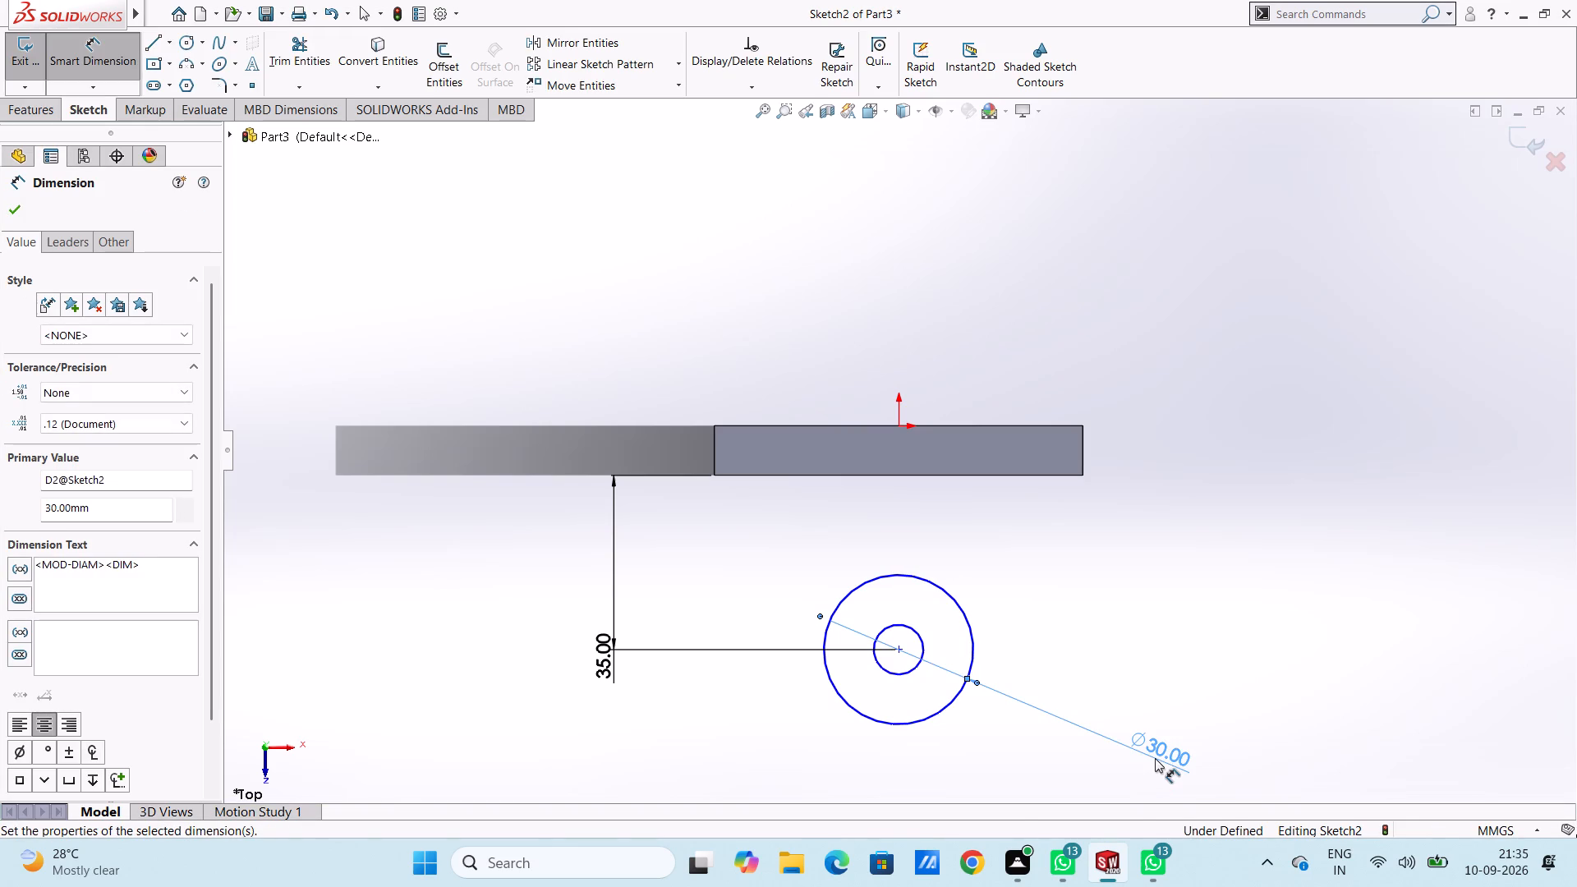
{"action": "left_click", "coordinate": [903, 673]}
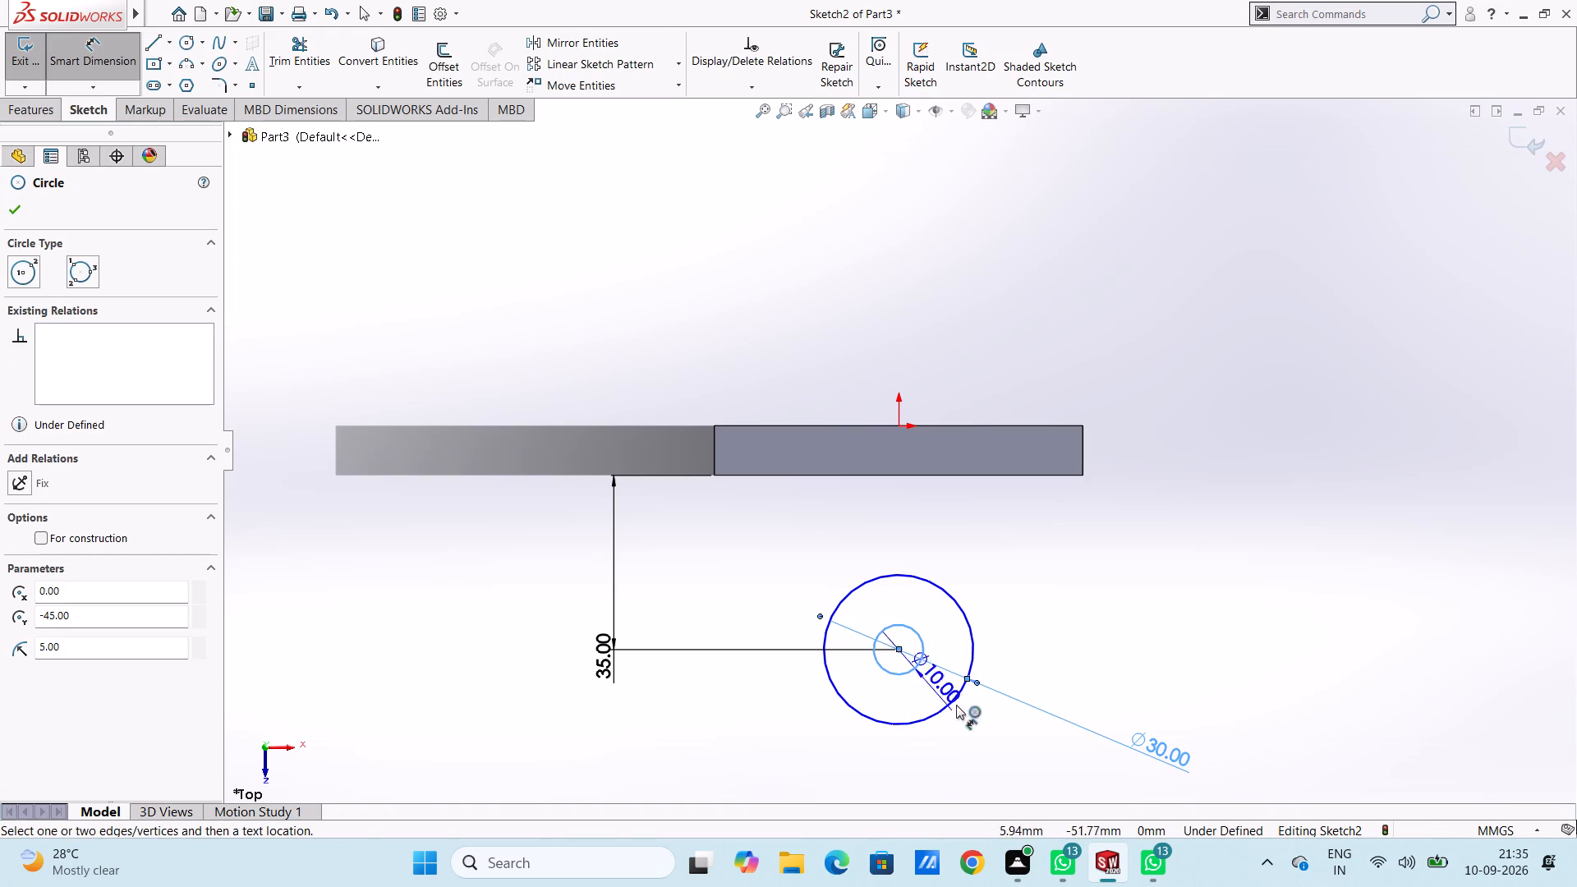
{"action": "left_click", "coordinate": [1103, 774]}
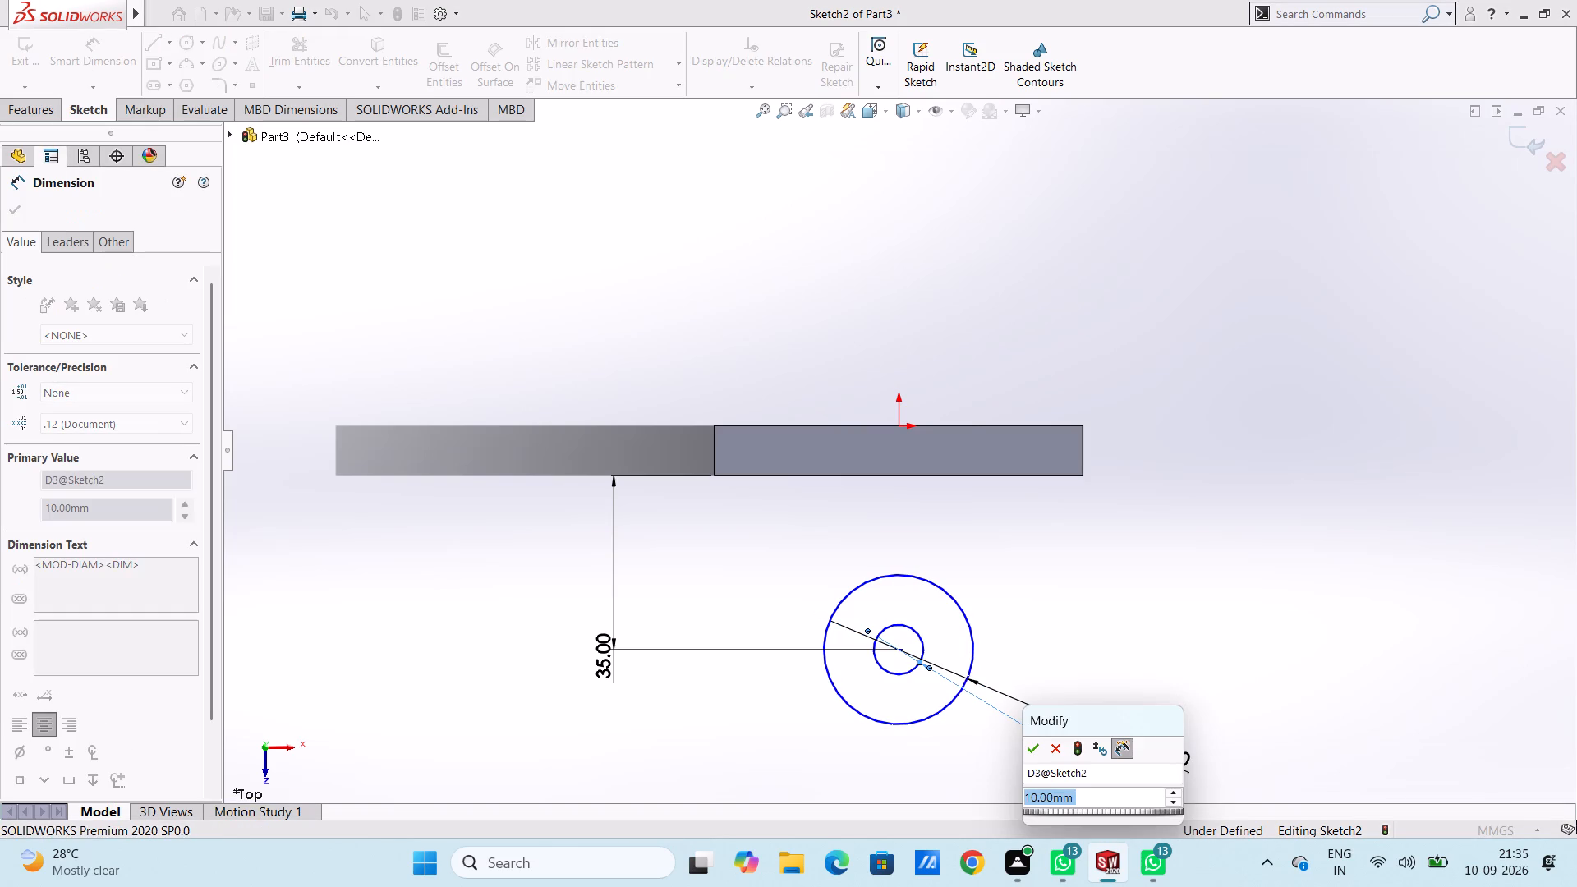
{"action": "key", "text": "Return"}
{"action": "left_click", "coordinate": [1244, 648]}
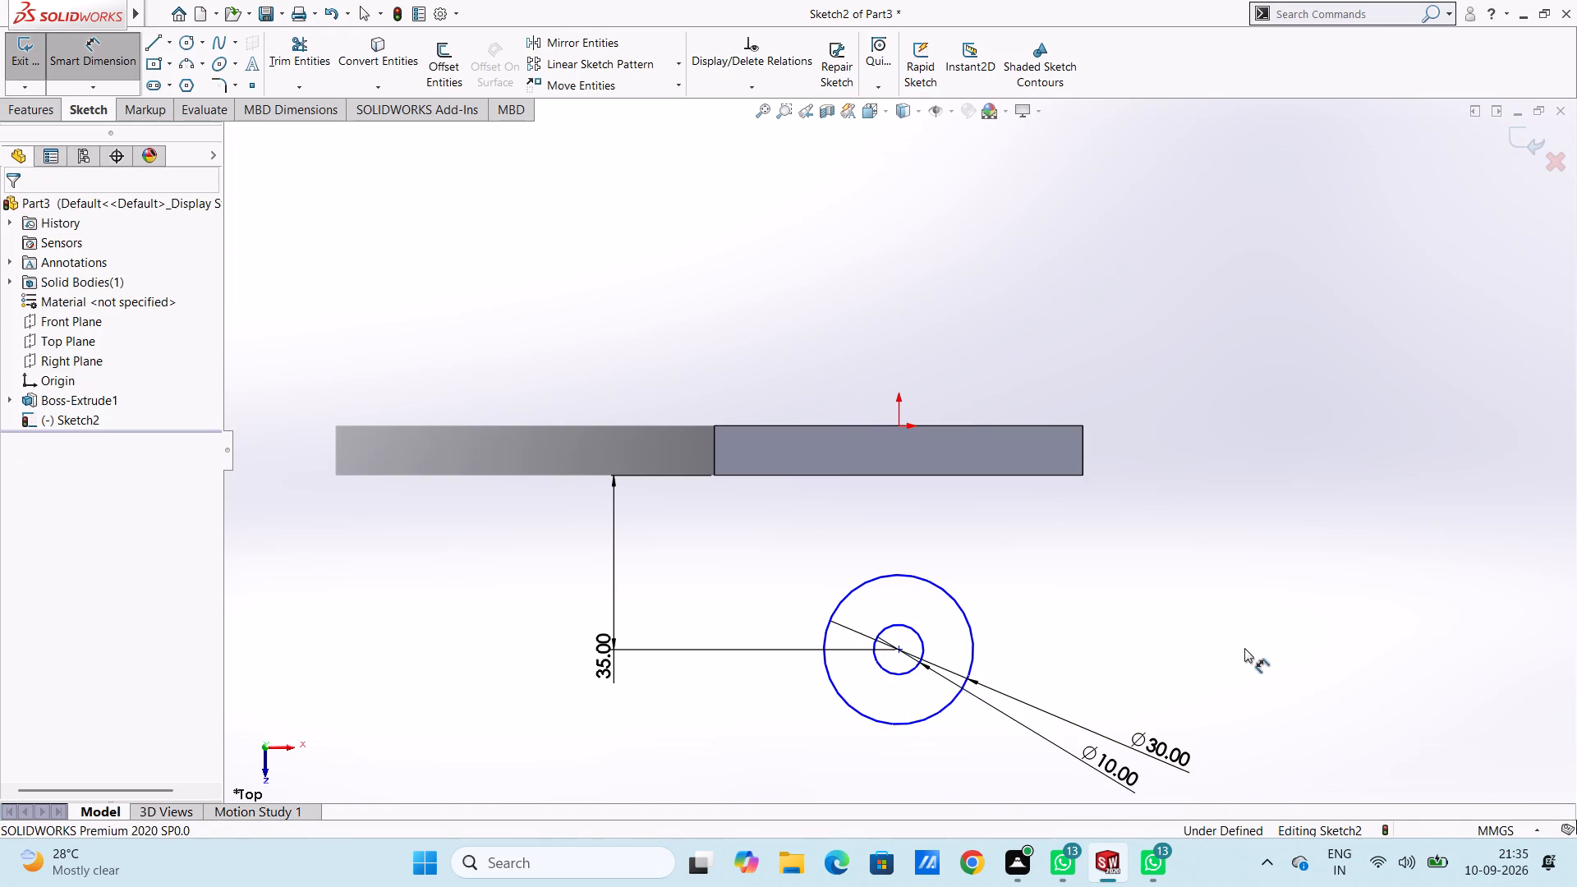
Add a 37 mm horizontal dimension between the circles' centre and the plate's front corner on the +X side.
{"action": "left_click", "coordinate": [897, 650]}
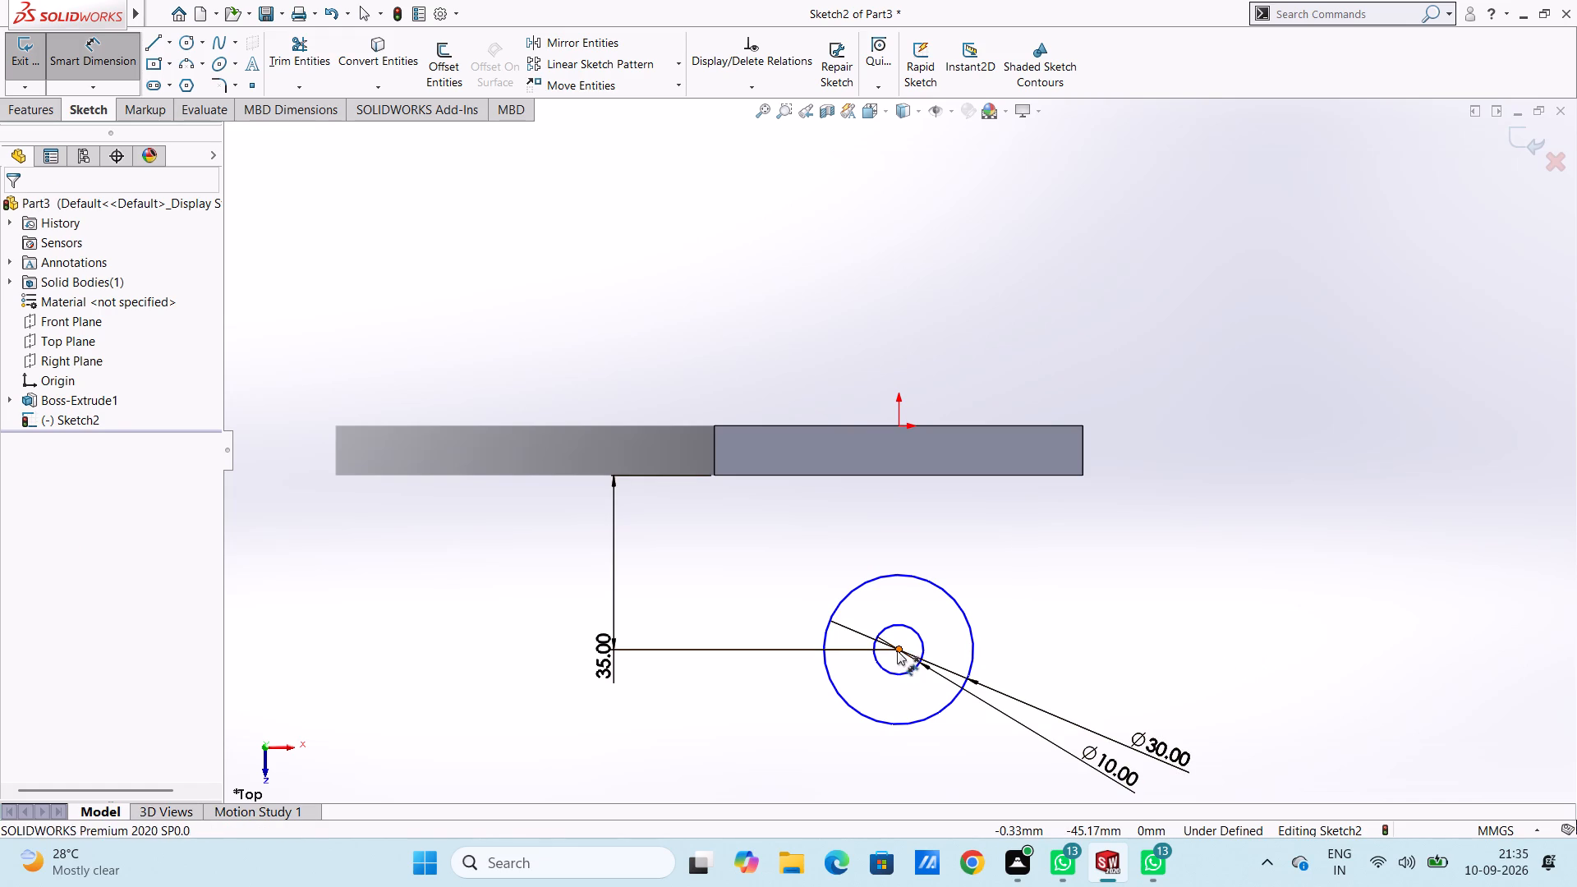
{"action": "left_click", "coordinate": [1081, 476]}
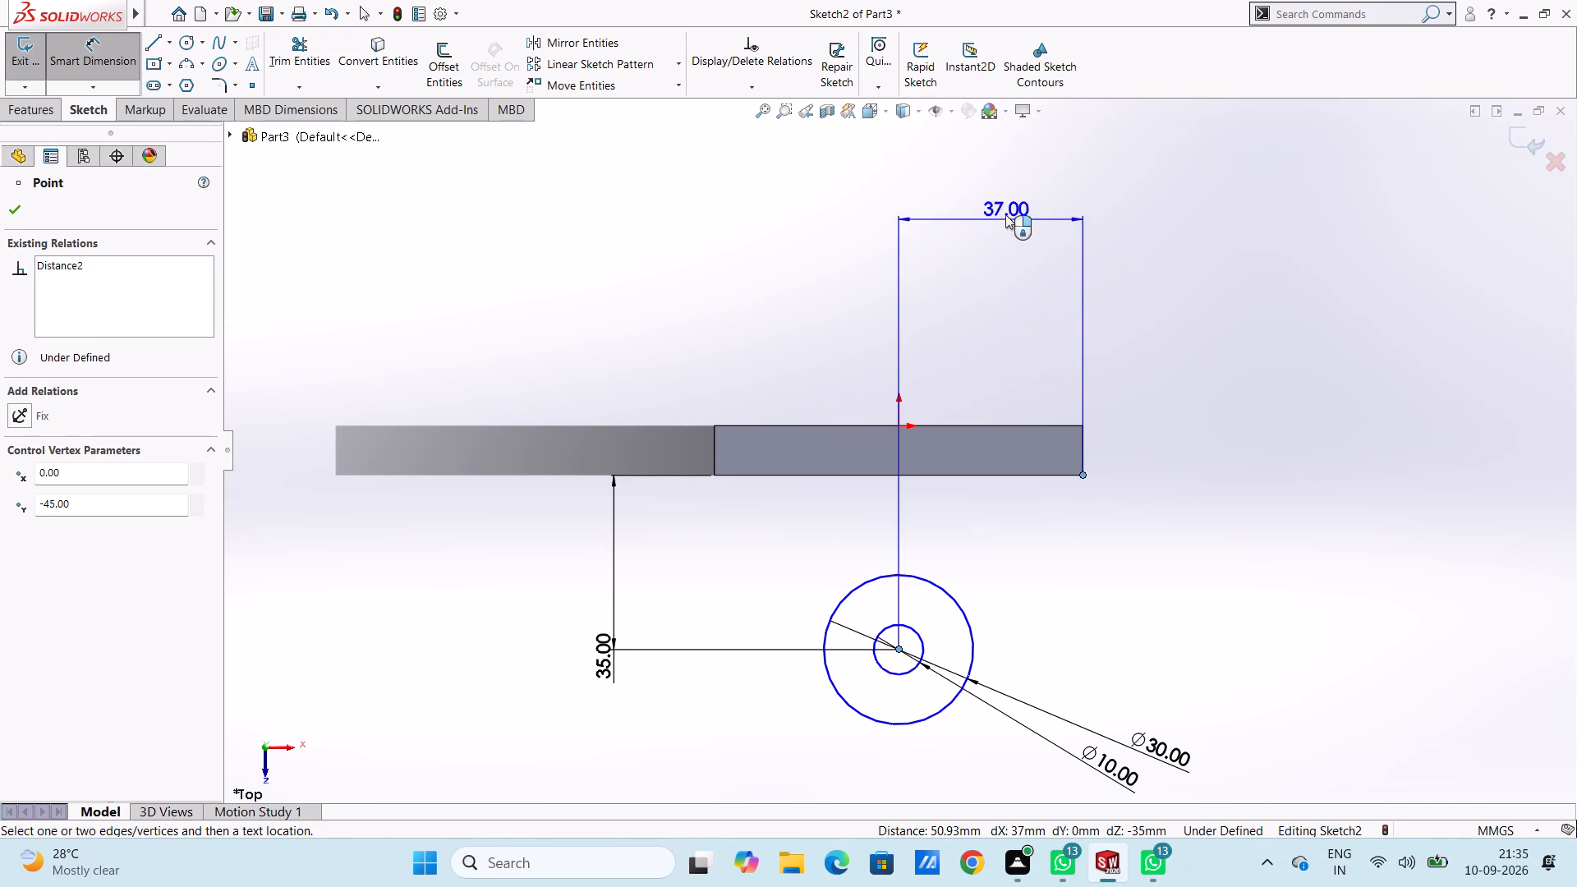
{"action": "left_click", "coordinate": [1003, 200]}
{"action": "key", "text": "Return"}
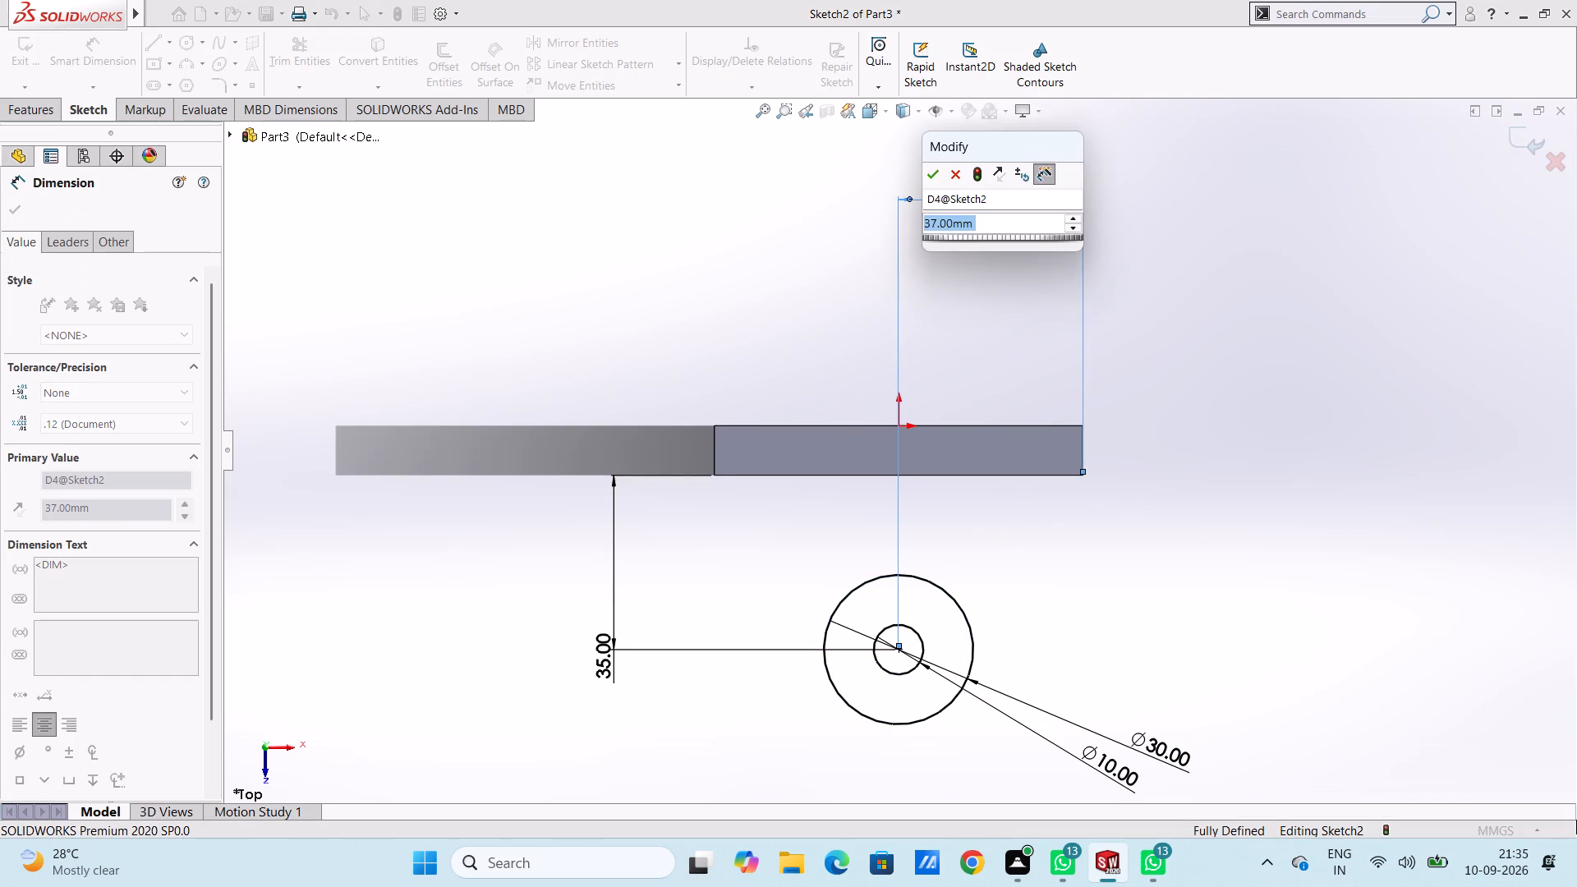
{"action": "left_click", "coordinate": [1004, 232]}
{"action": "key", "text": "Escape"}
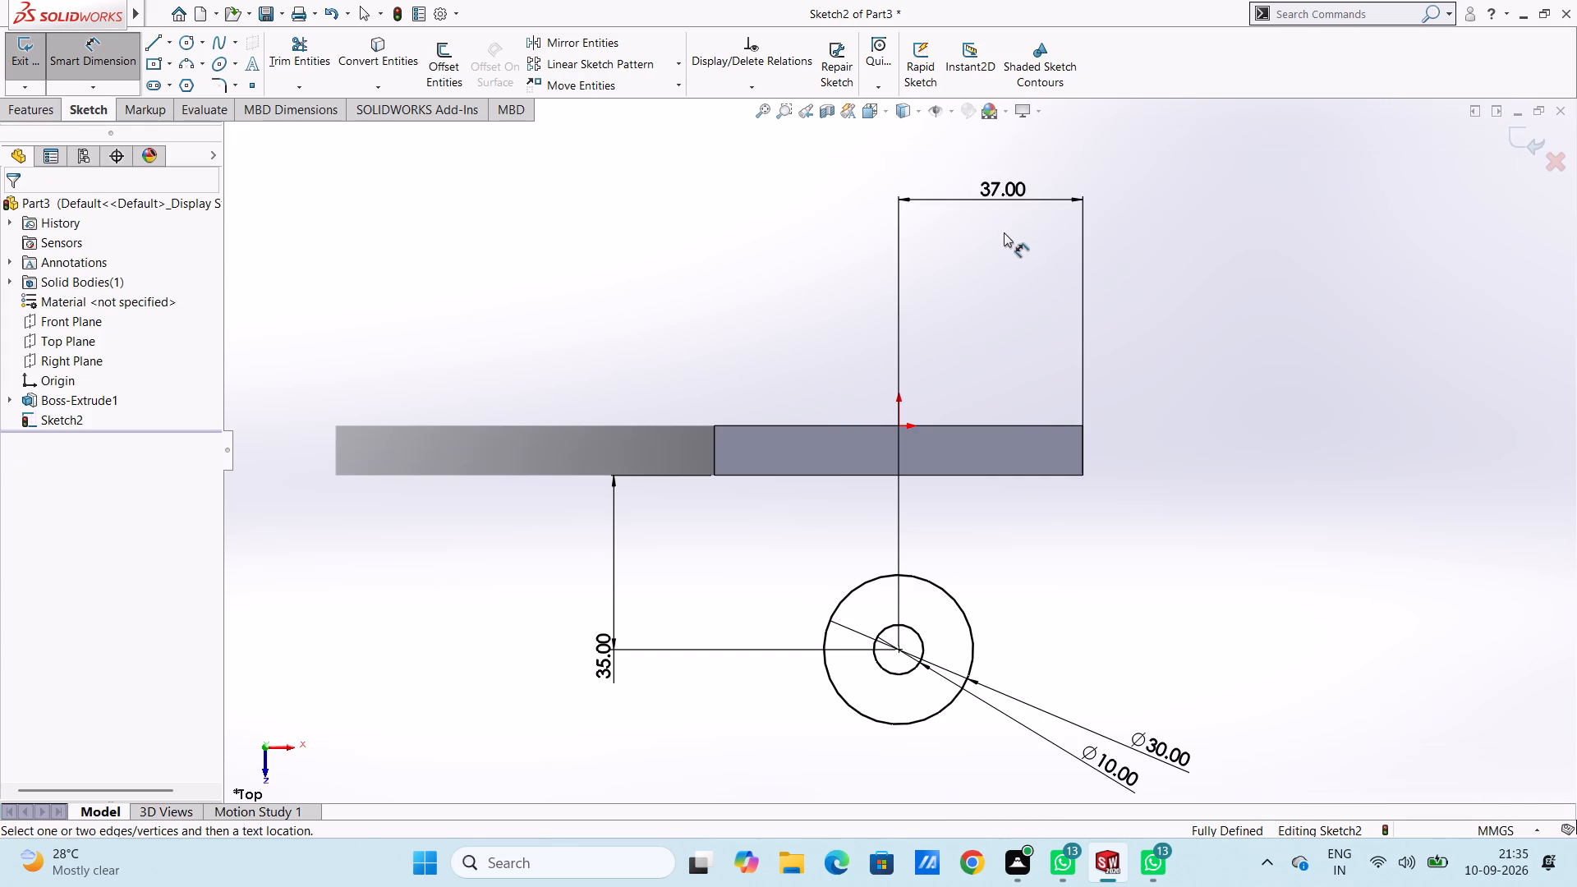
{"action": "key", "text": "Escape"}
Sketch two lines about 49 mm long, joining the plate's two front corners to the outer circle tangentially, one on each side.
{"action": "key", "text": "k"}
{"action": "key", "text": "l"}
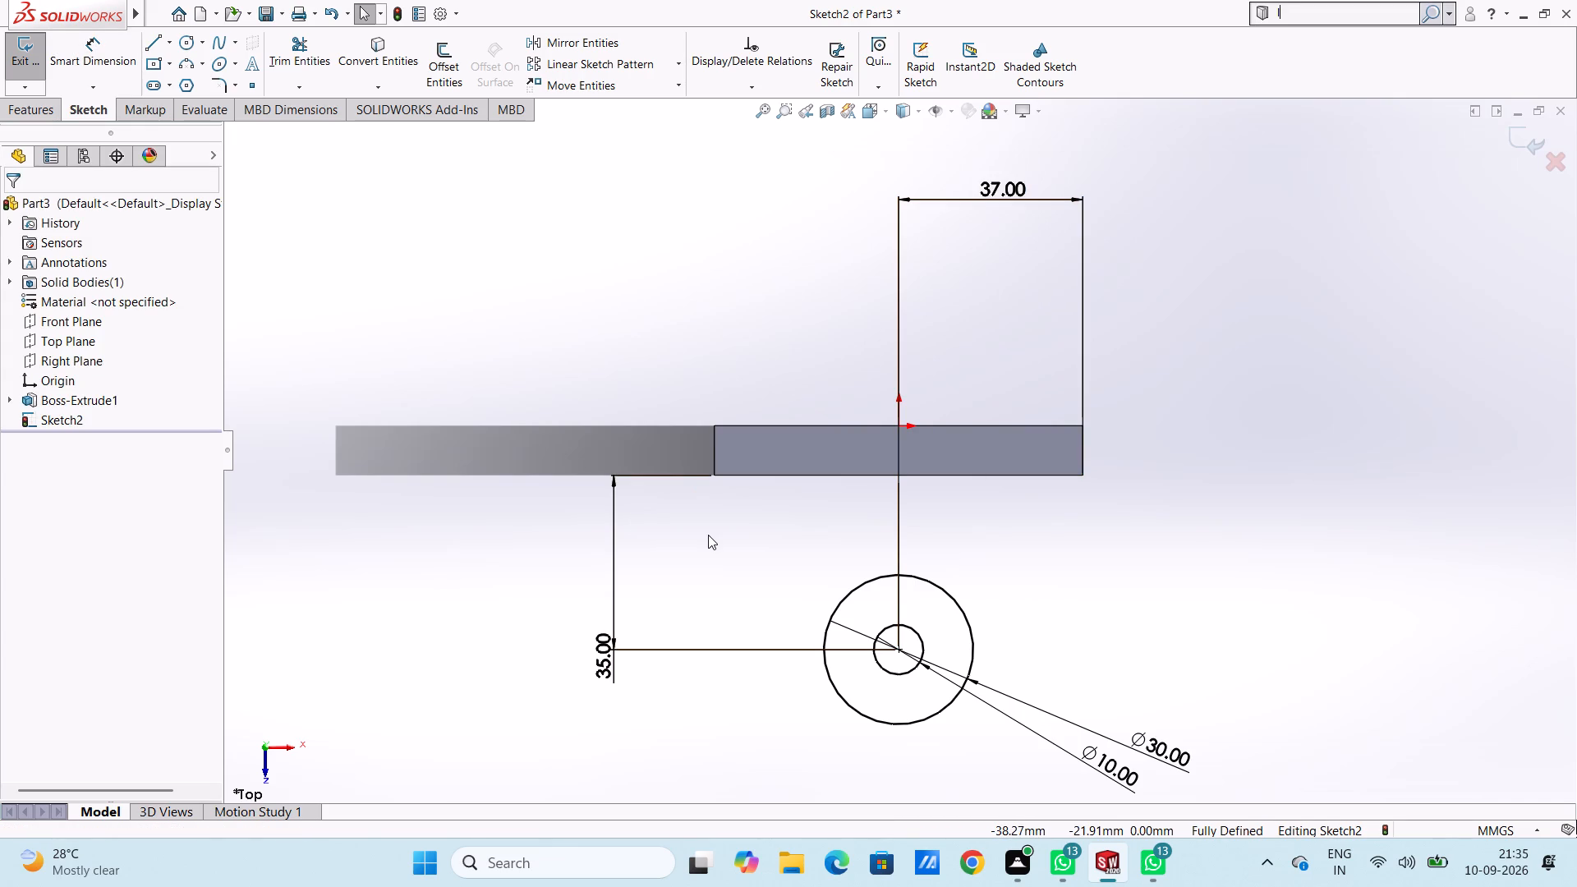
{"action": "key", "text": "l"}
{"action": "left_click", "coordinate": [571, 543]}
{"action": "key", "text": "l"}
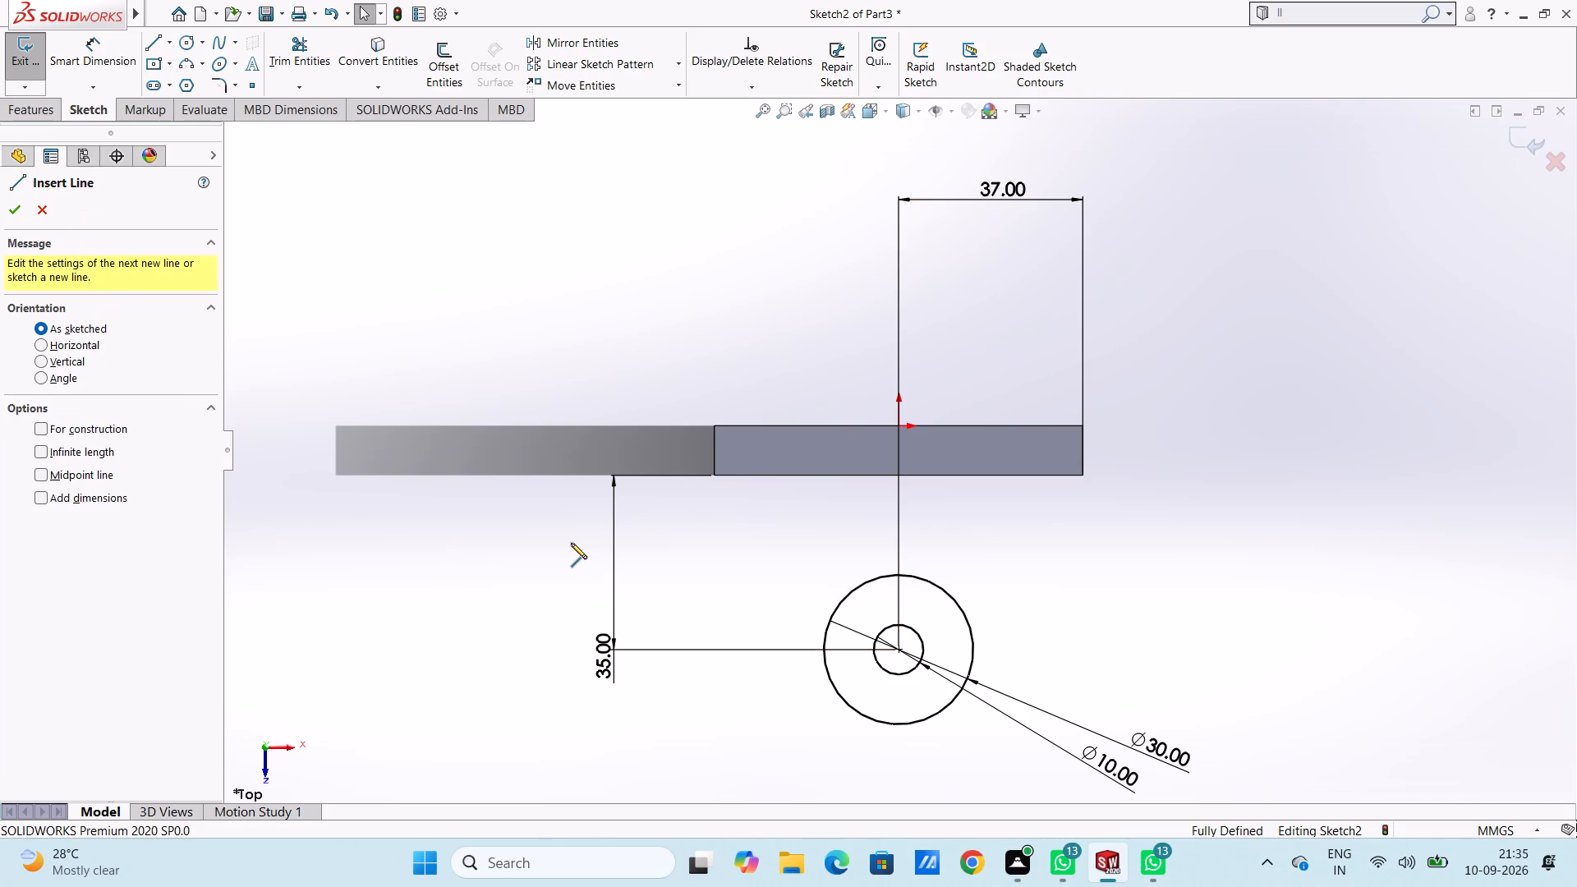
{"action": "left_click", "coordinate": [711, 477]}
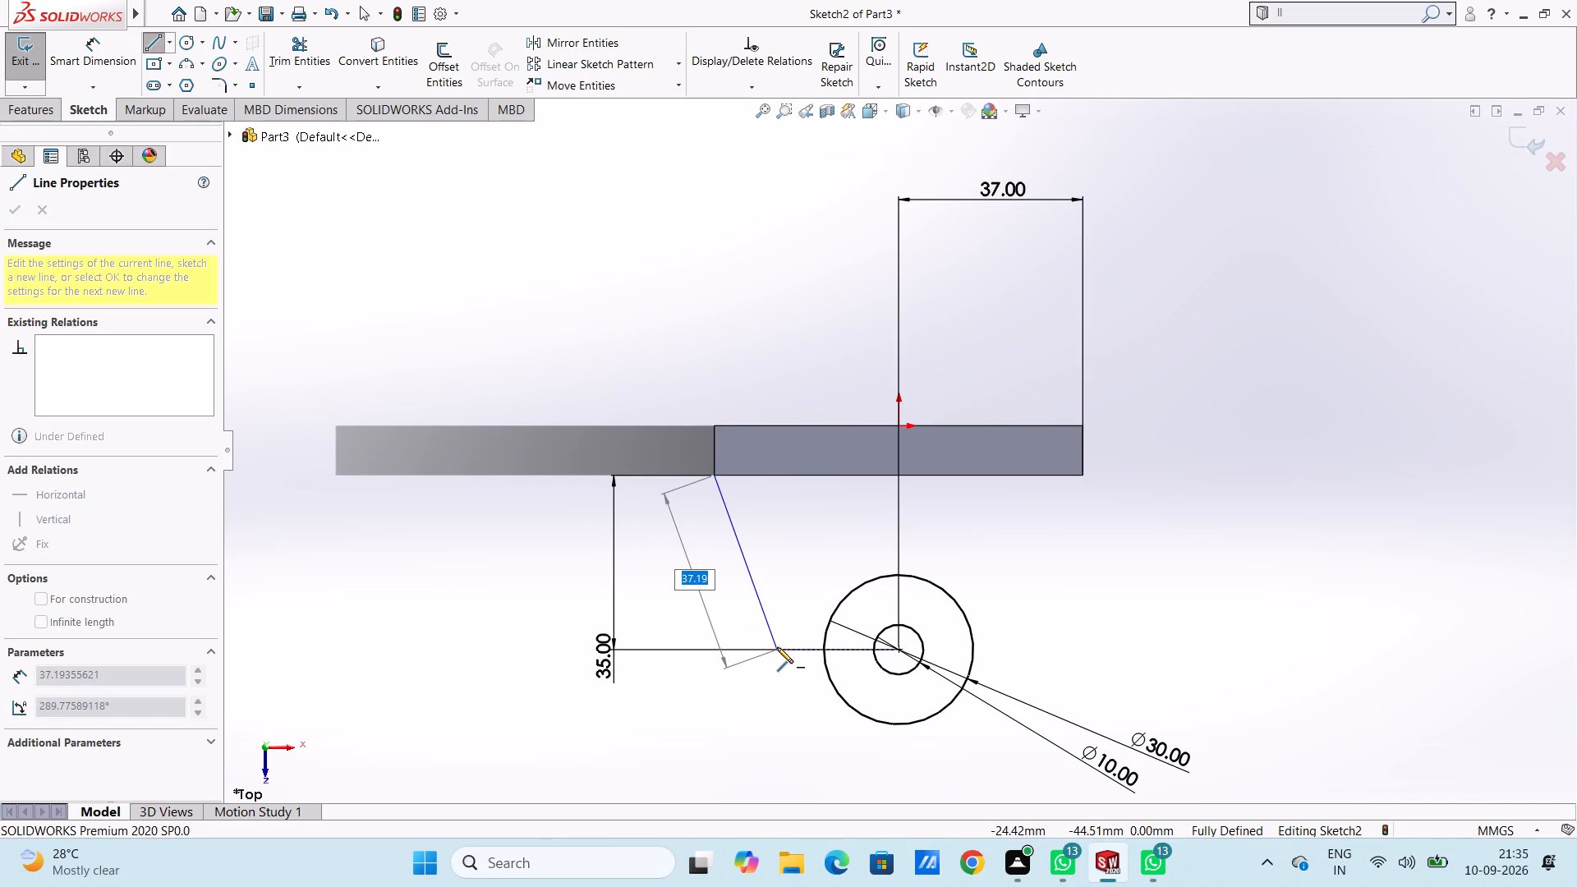
{"action": "left_click", "coordinate": [834, 688]}
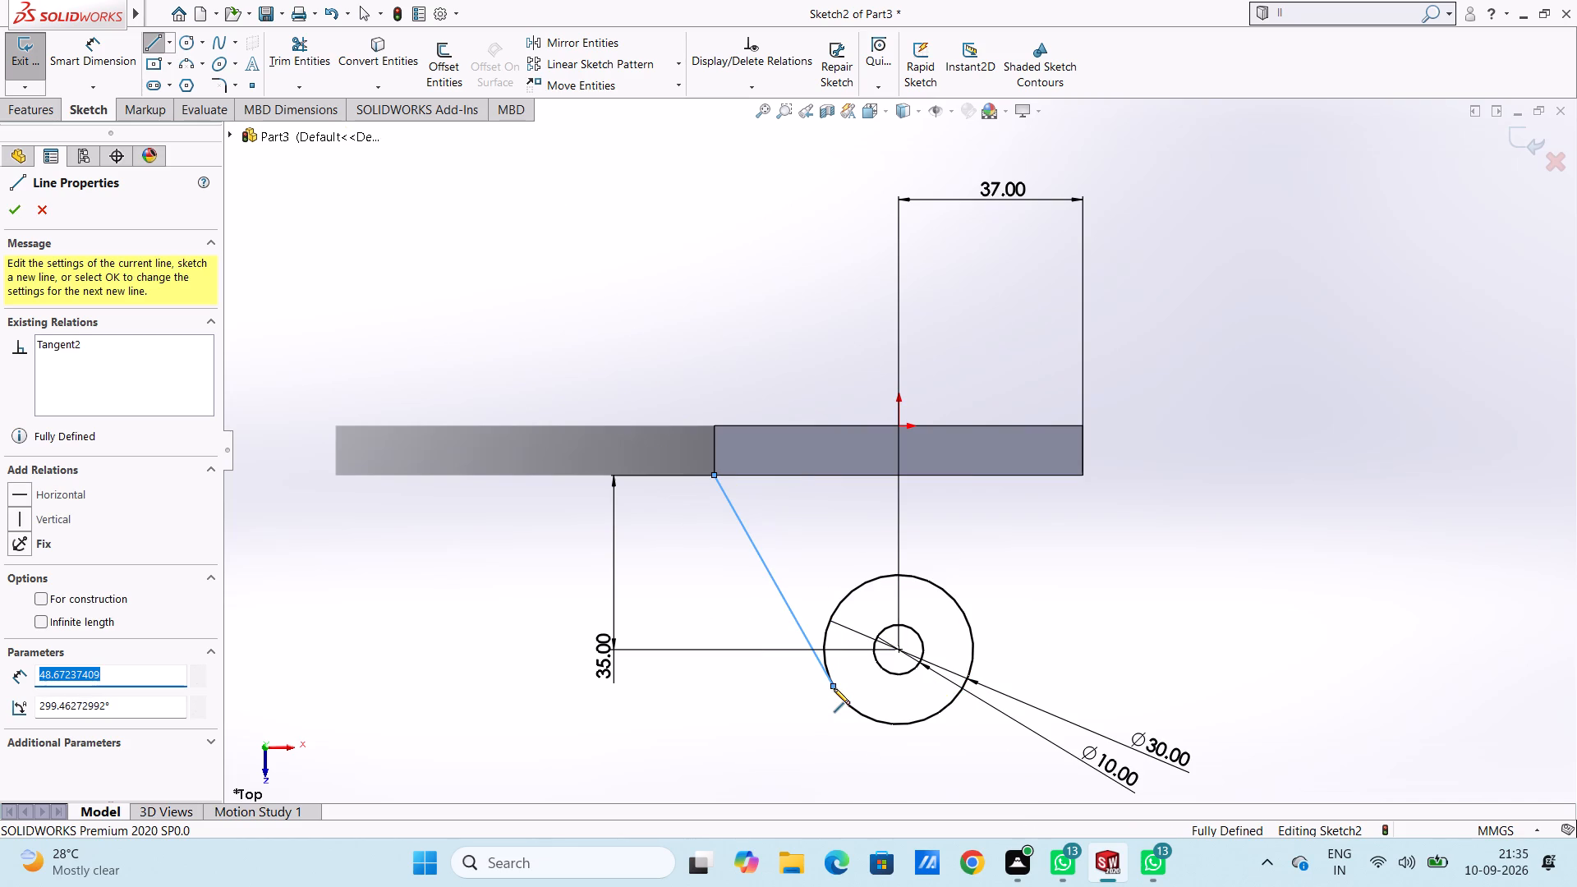
{"action": "key", "text": "Escape"}
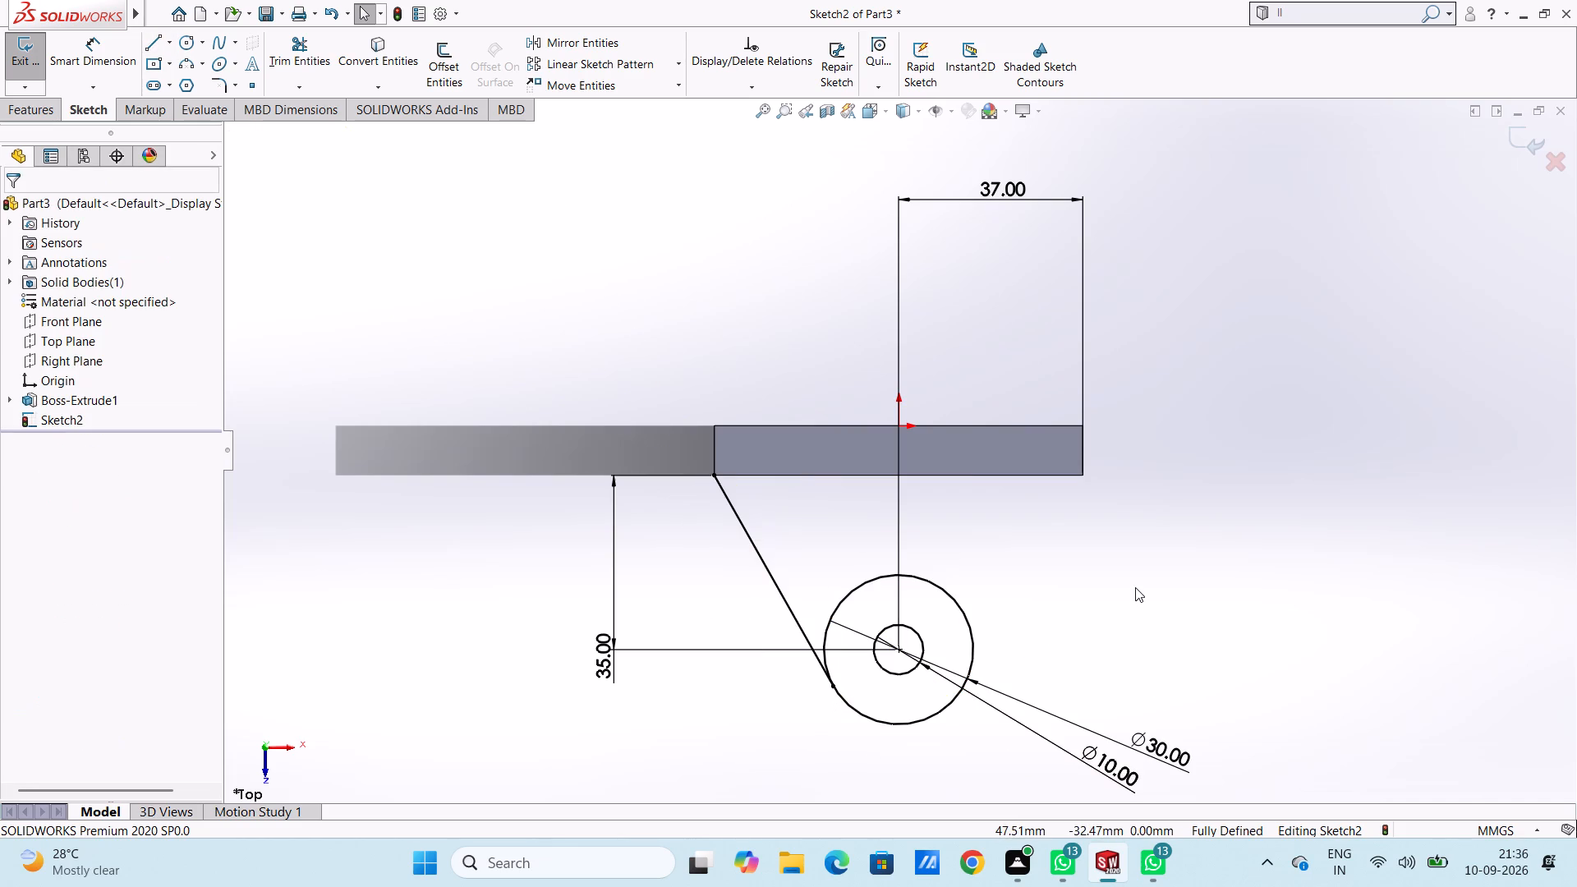
{"action": "key", "text": "l"}
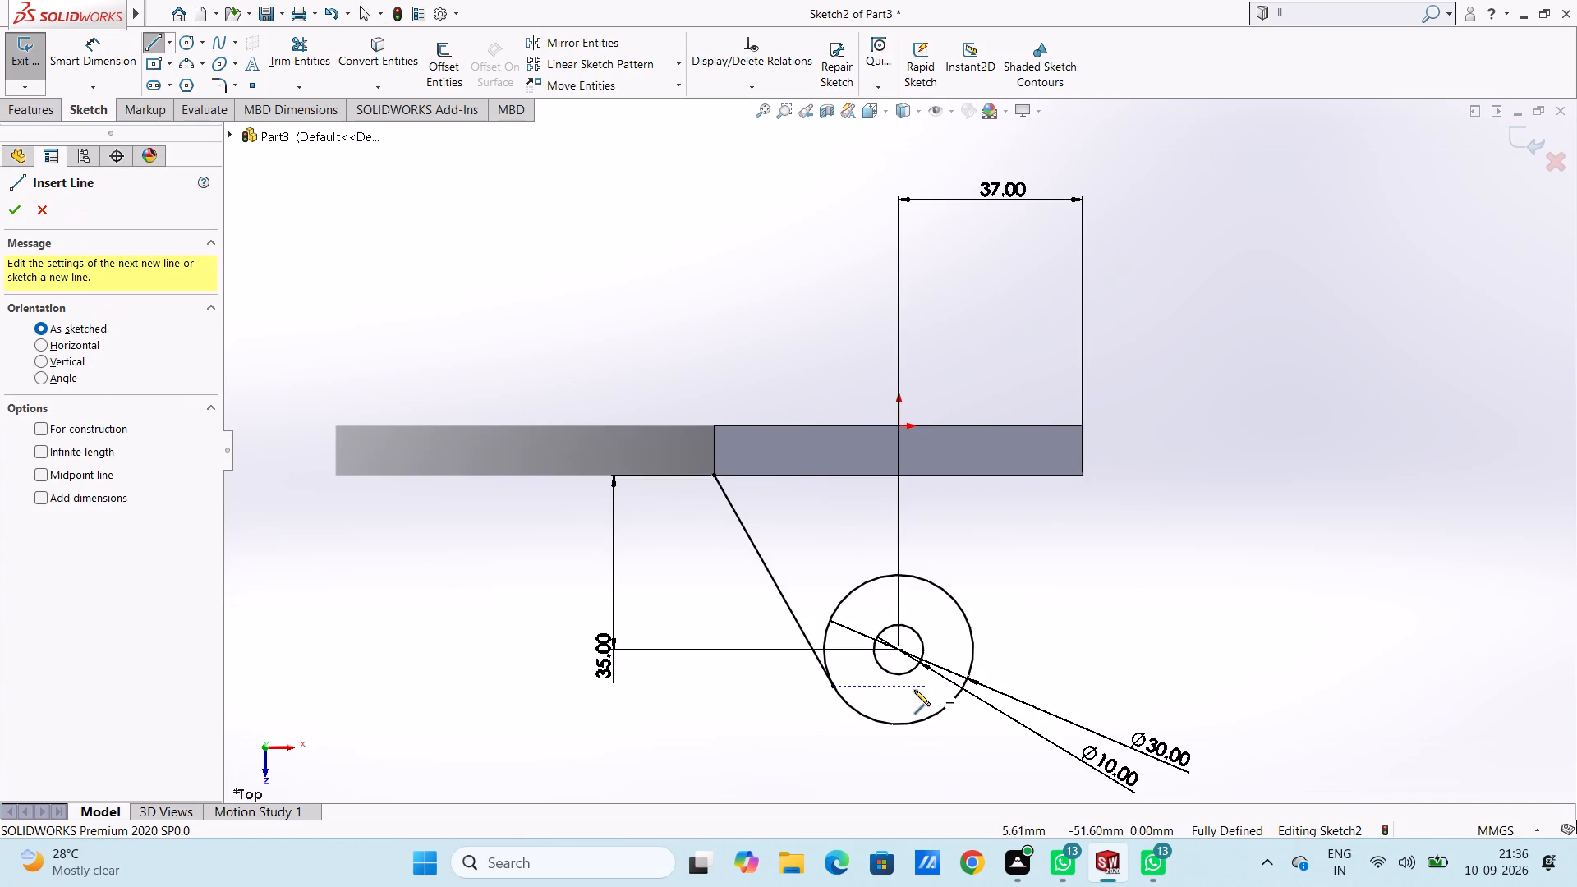
{"action": "left_click", "coordinate": [963, 687]}
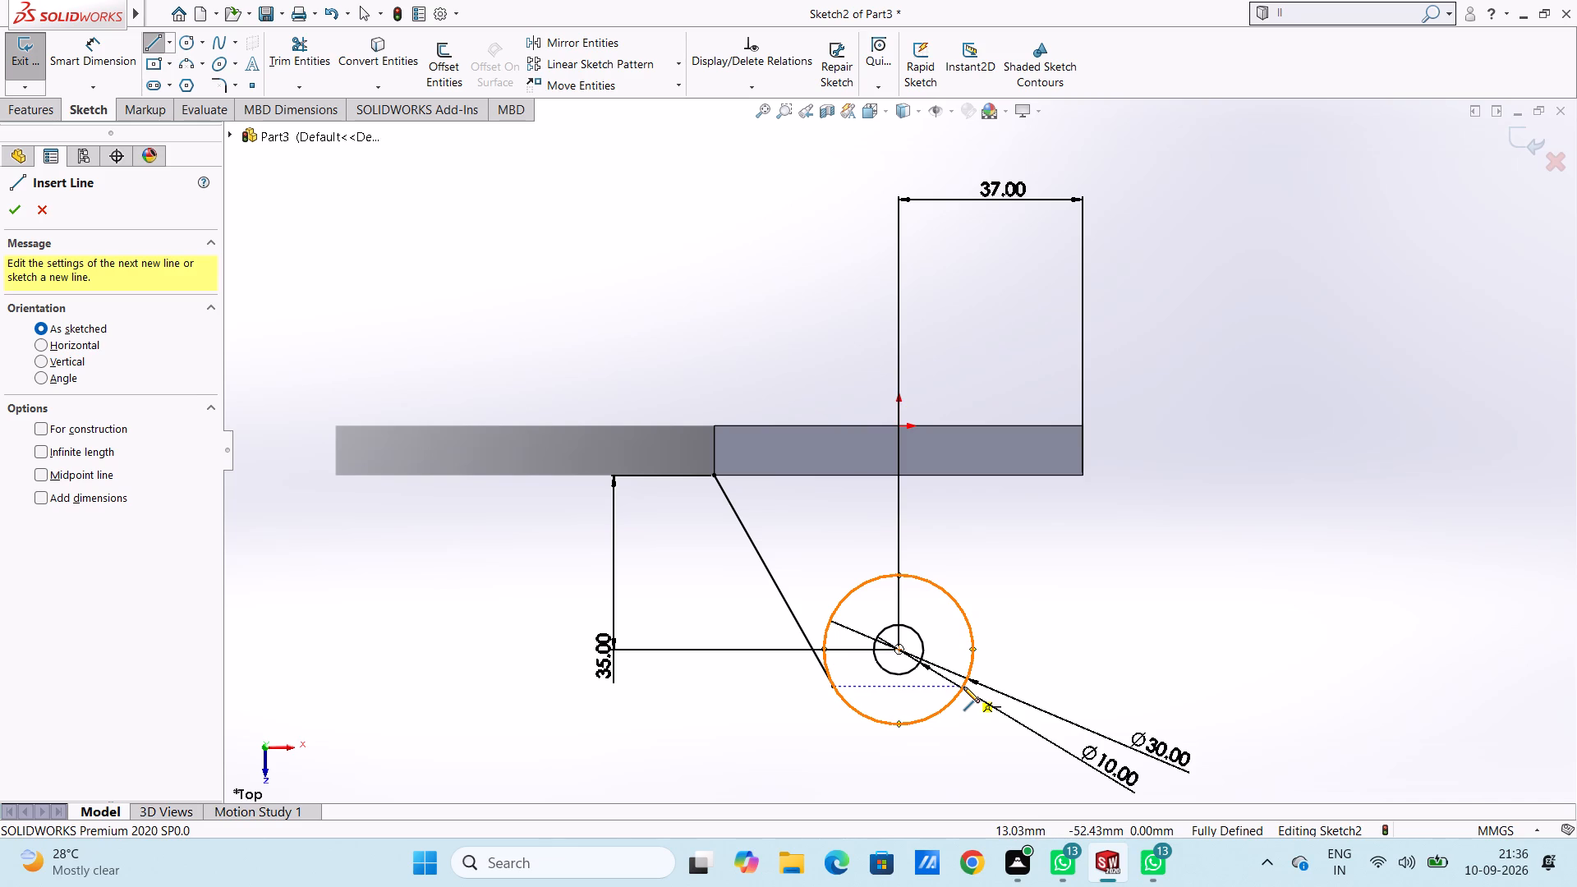
{"action": "left_click", "coordinate": [1082, 475]}
{"action": "key", "text": "Escape"}
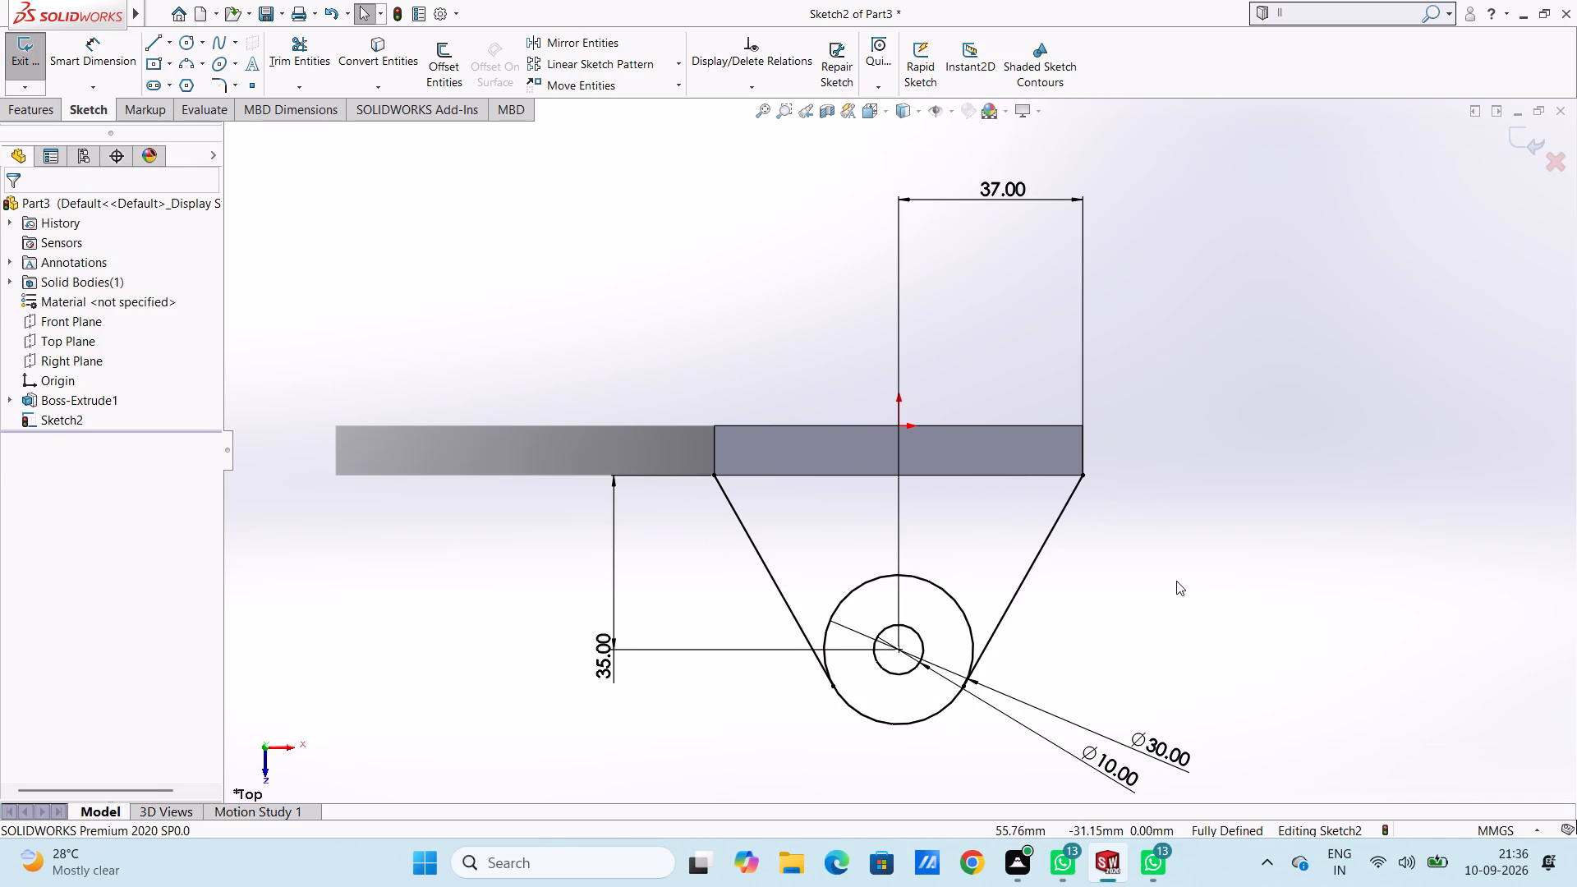
Trim away the part of the outer circle that faces the plate, between the two tangent lines.
{"action": "left_click", "coordinate": [301, 44]}
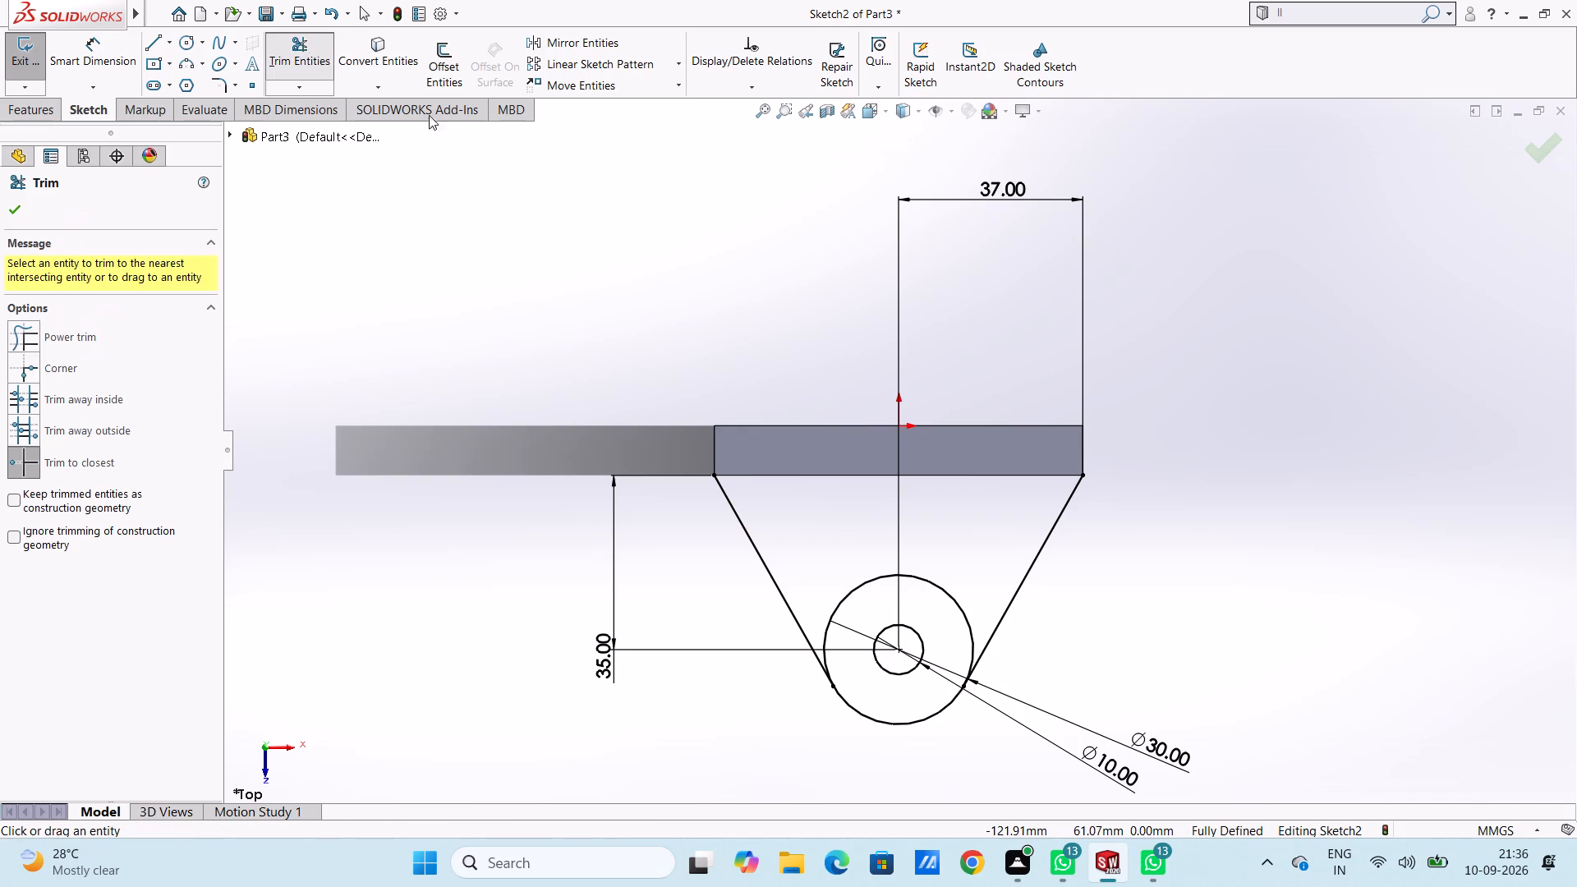
{"action": "left_click", "coordinate": [871, 579]}
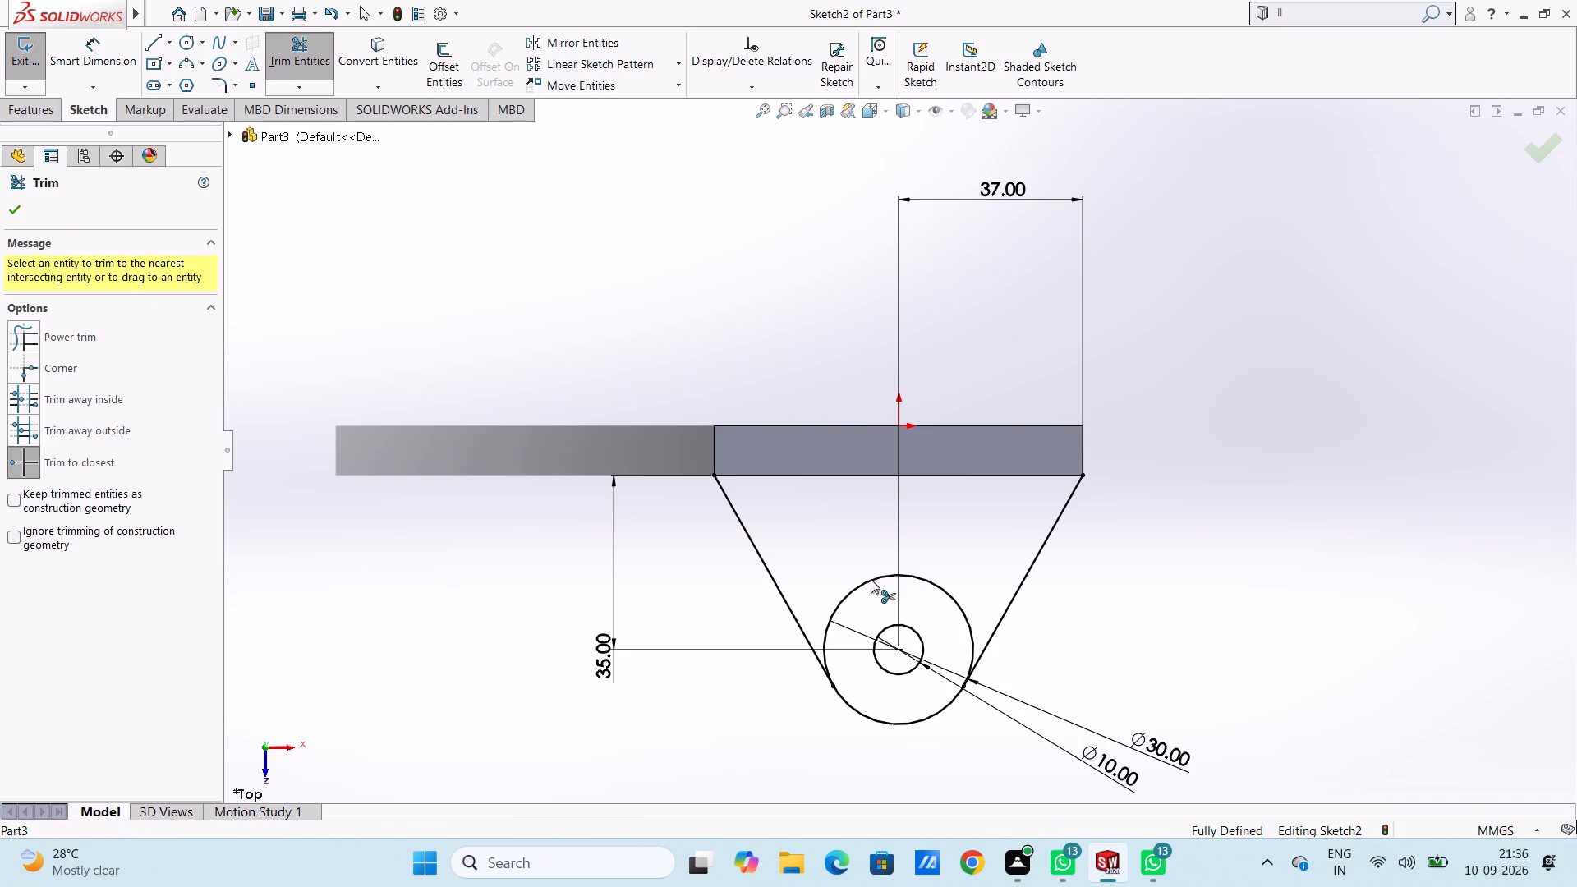
{"action": "key", "text": "Escape"}
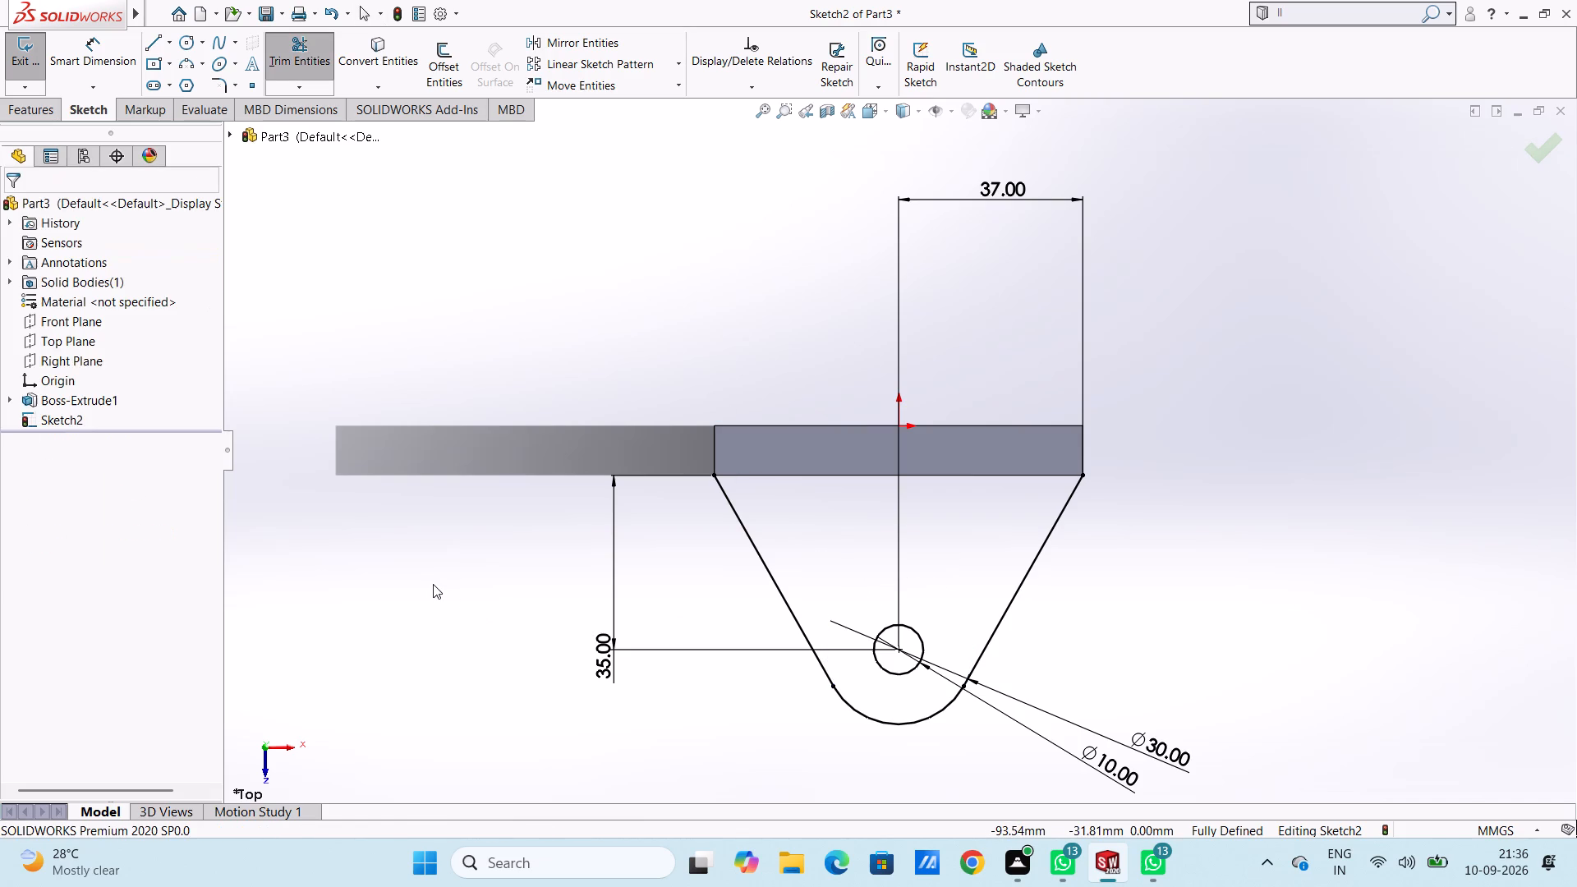
{"action": "key", "text": "Escape"}
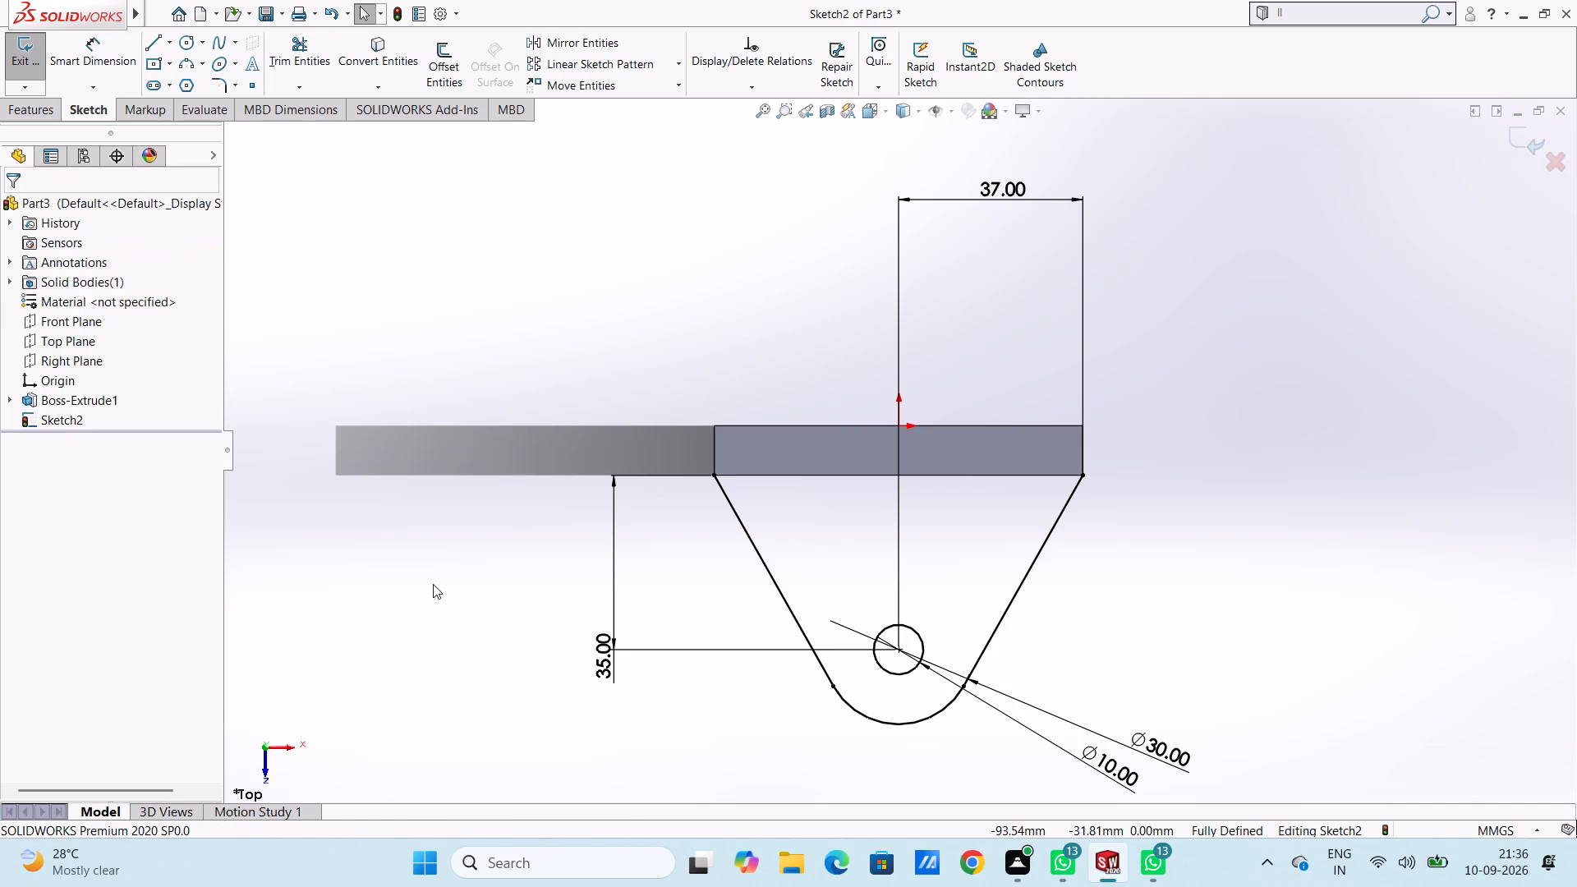
Extrude the tapered region around the 10 mm hole as a Blind boss, 10 mm deep, reversed downward alongside the plate.
{"action": "key", "text": "ctrl+7"}
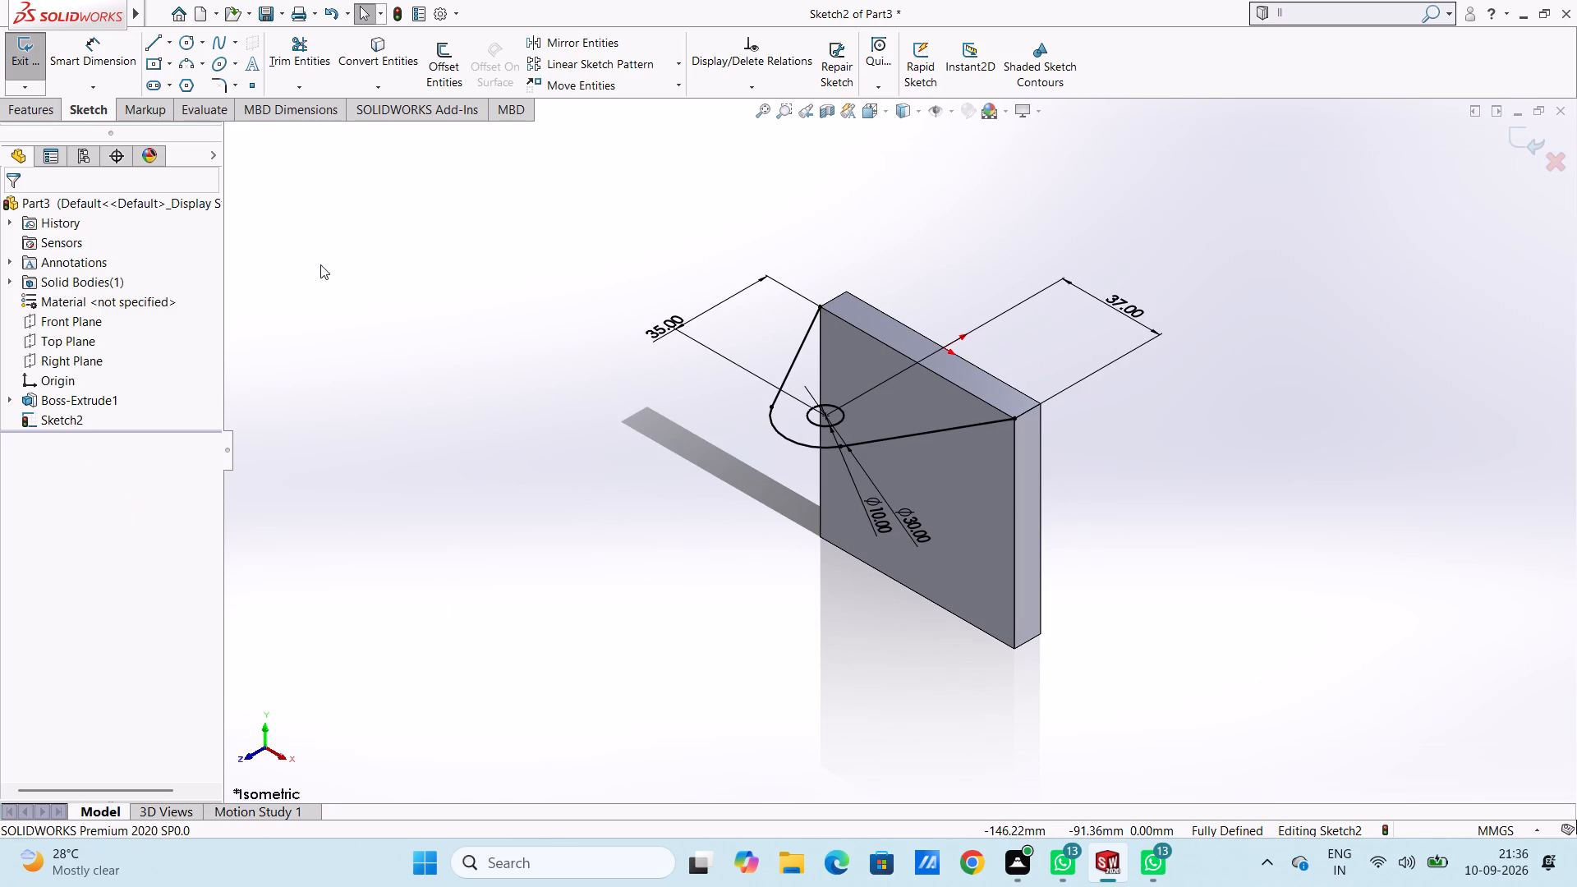
{"action": "left_click", "coordinate": [32, 105]}
{"action": "left_click", "coordinate": [35, 59]}
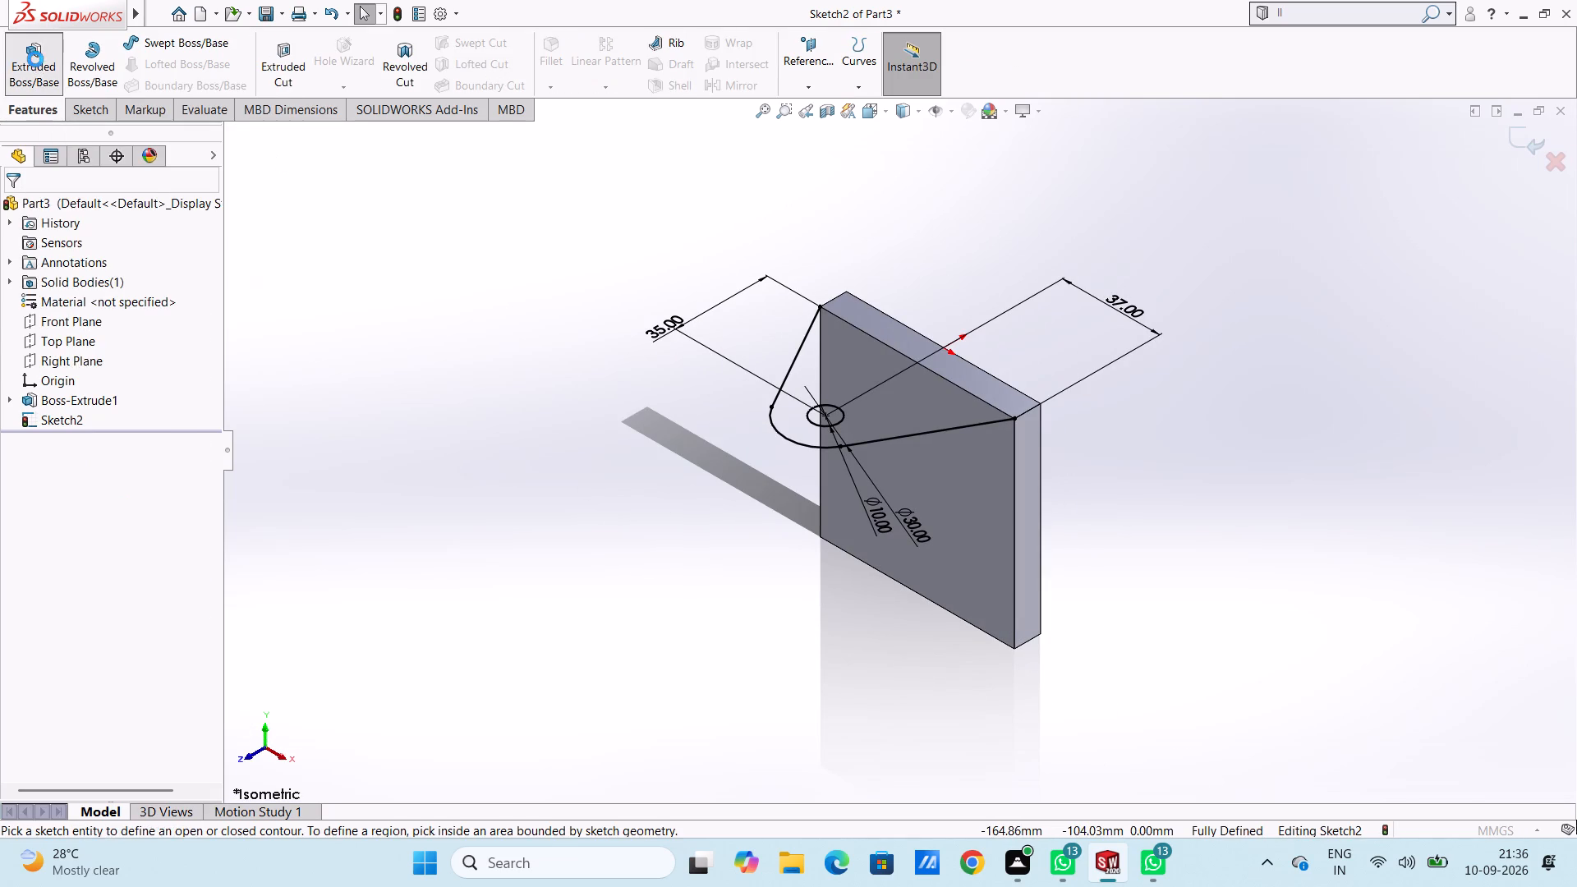
{"action": "left_click", "coordinate": [799, 367]}
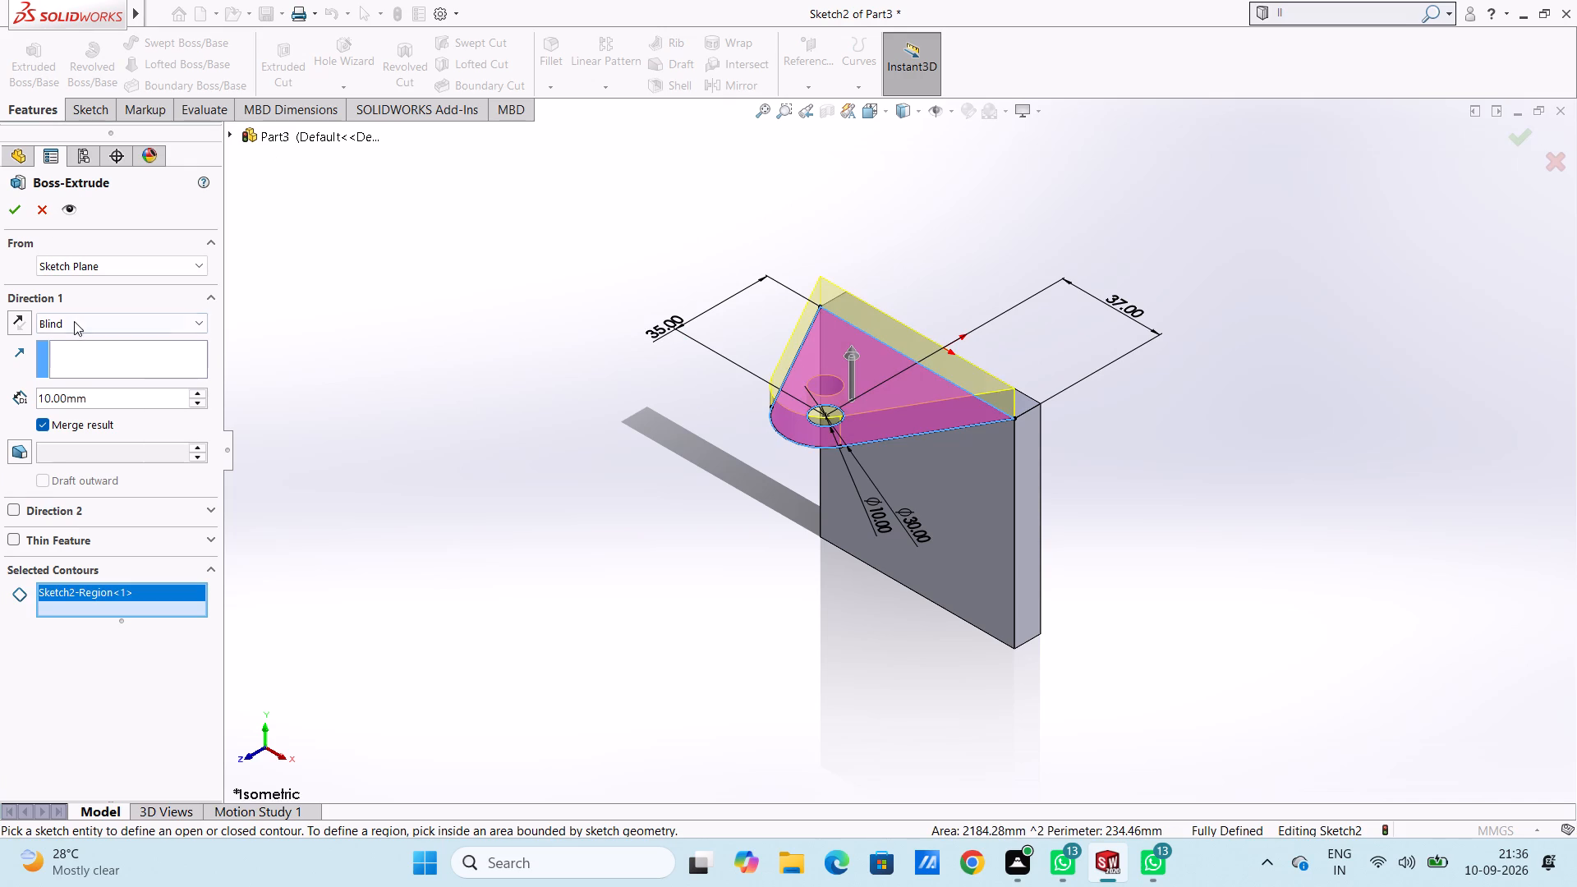
{"action": "left_click", "coordinate": [21, 324]}
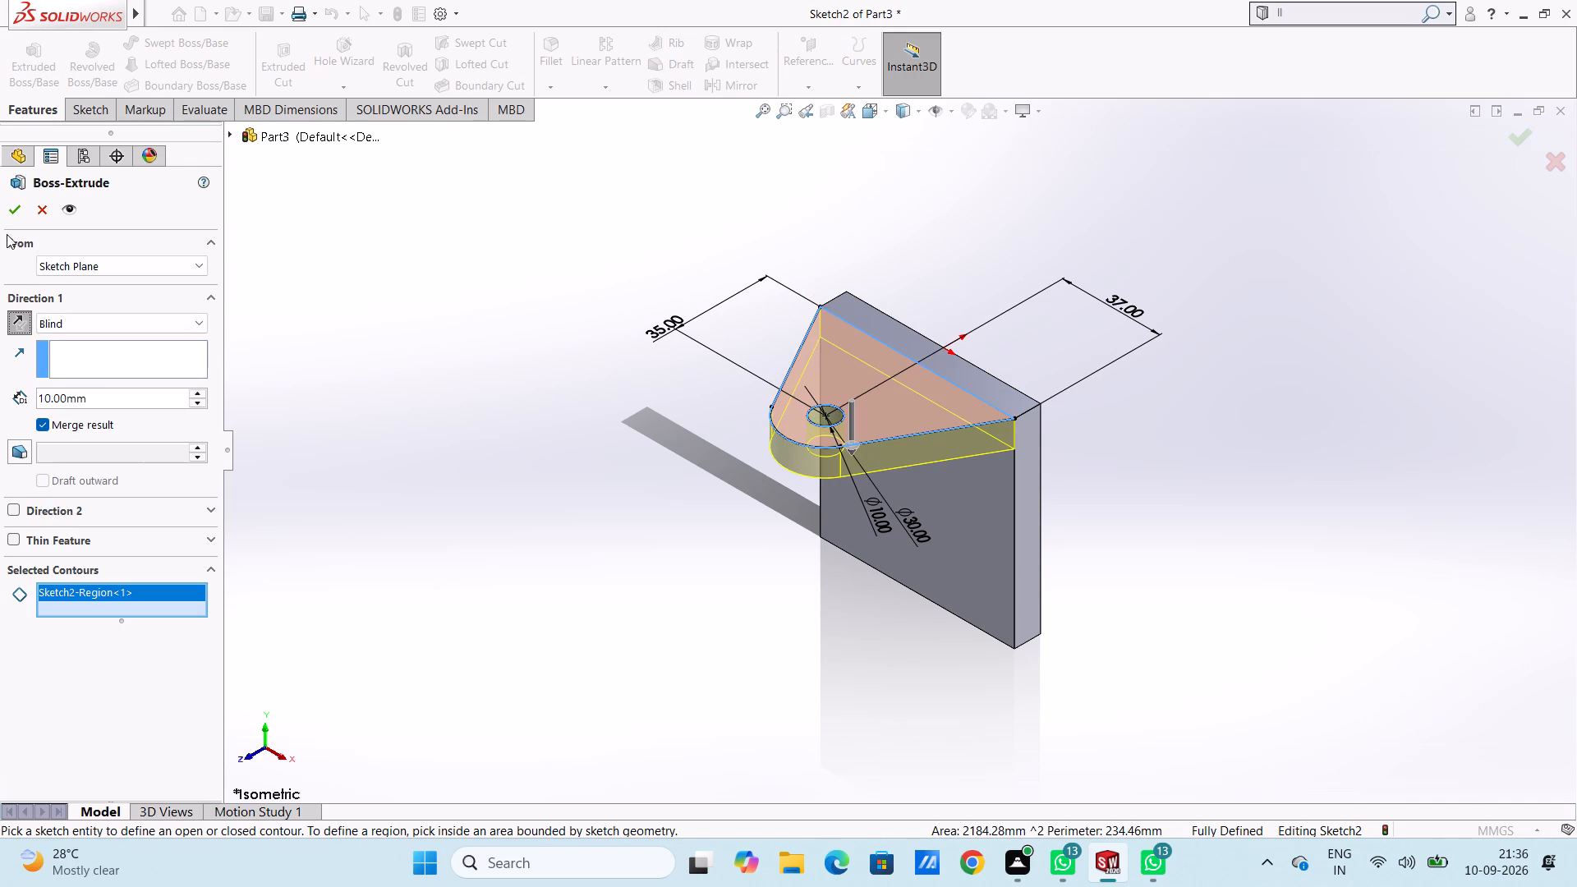
{"action": "left_click", "coordinate": [11, 212]}
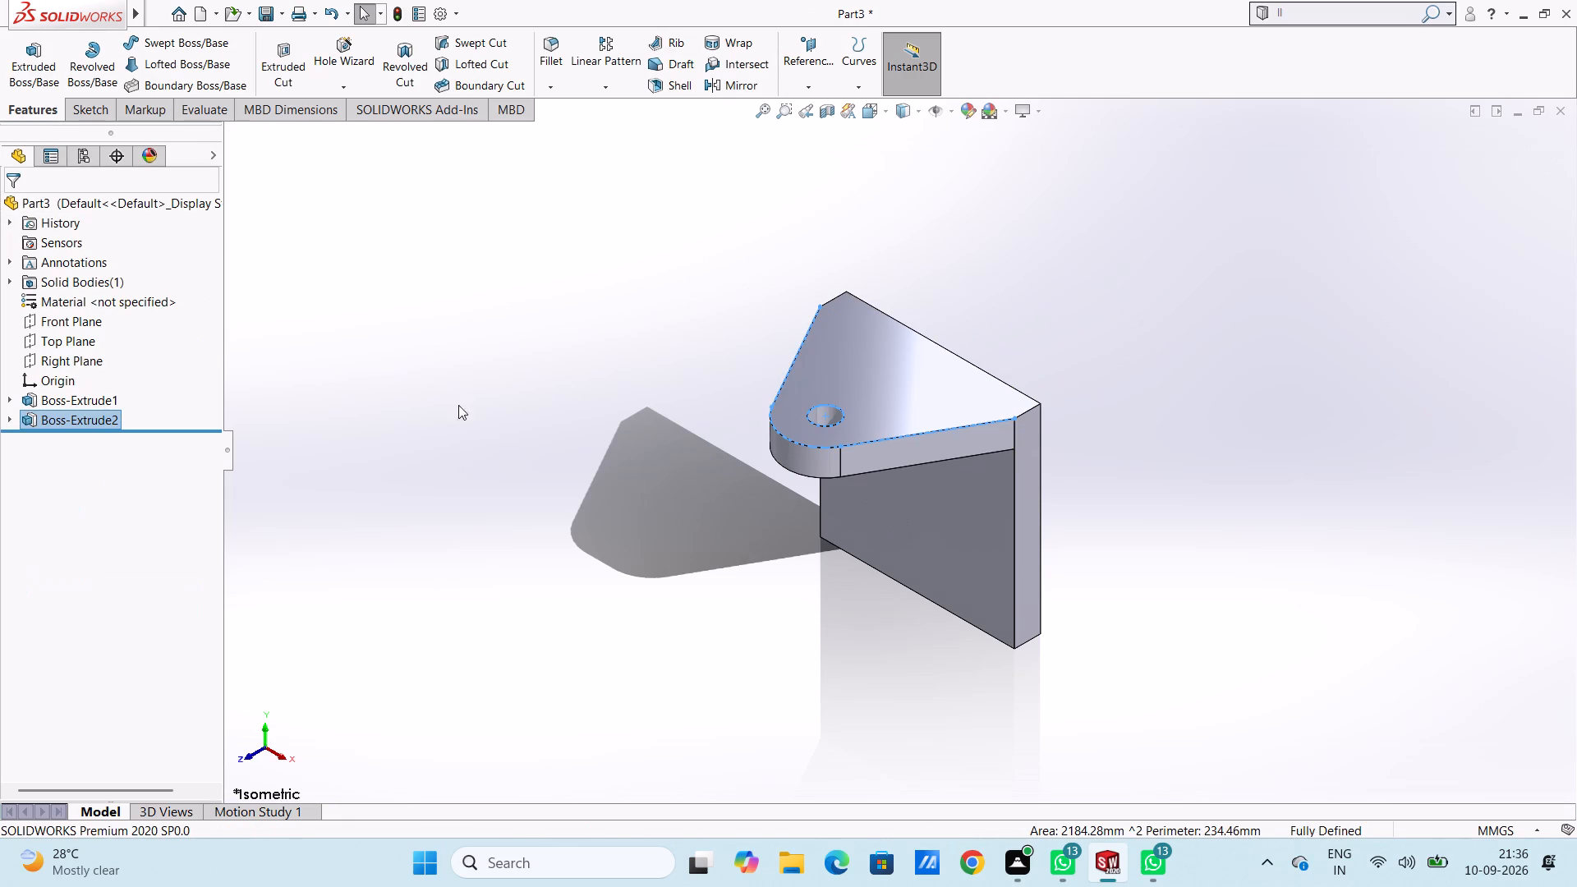
{"action": "left_click", "coordinate": [548, 446]}
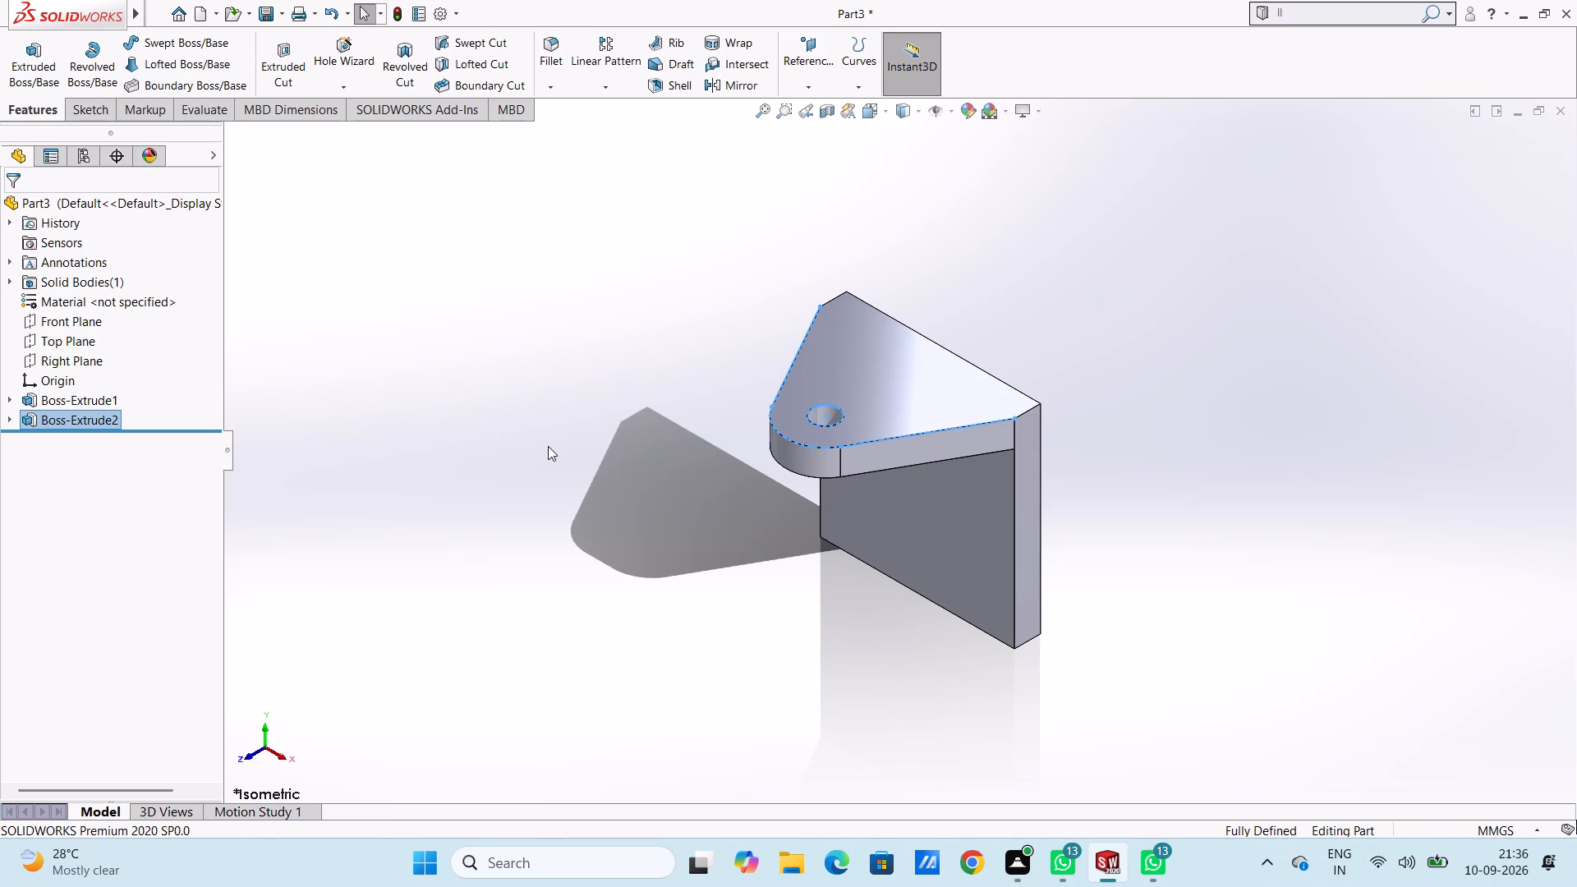
Open a new sketch on the underside face of the plate.
{"action": "key", "text": "ctrl+1"}
{"action": "key", "text": "ctrl+5"}
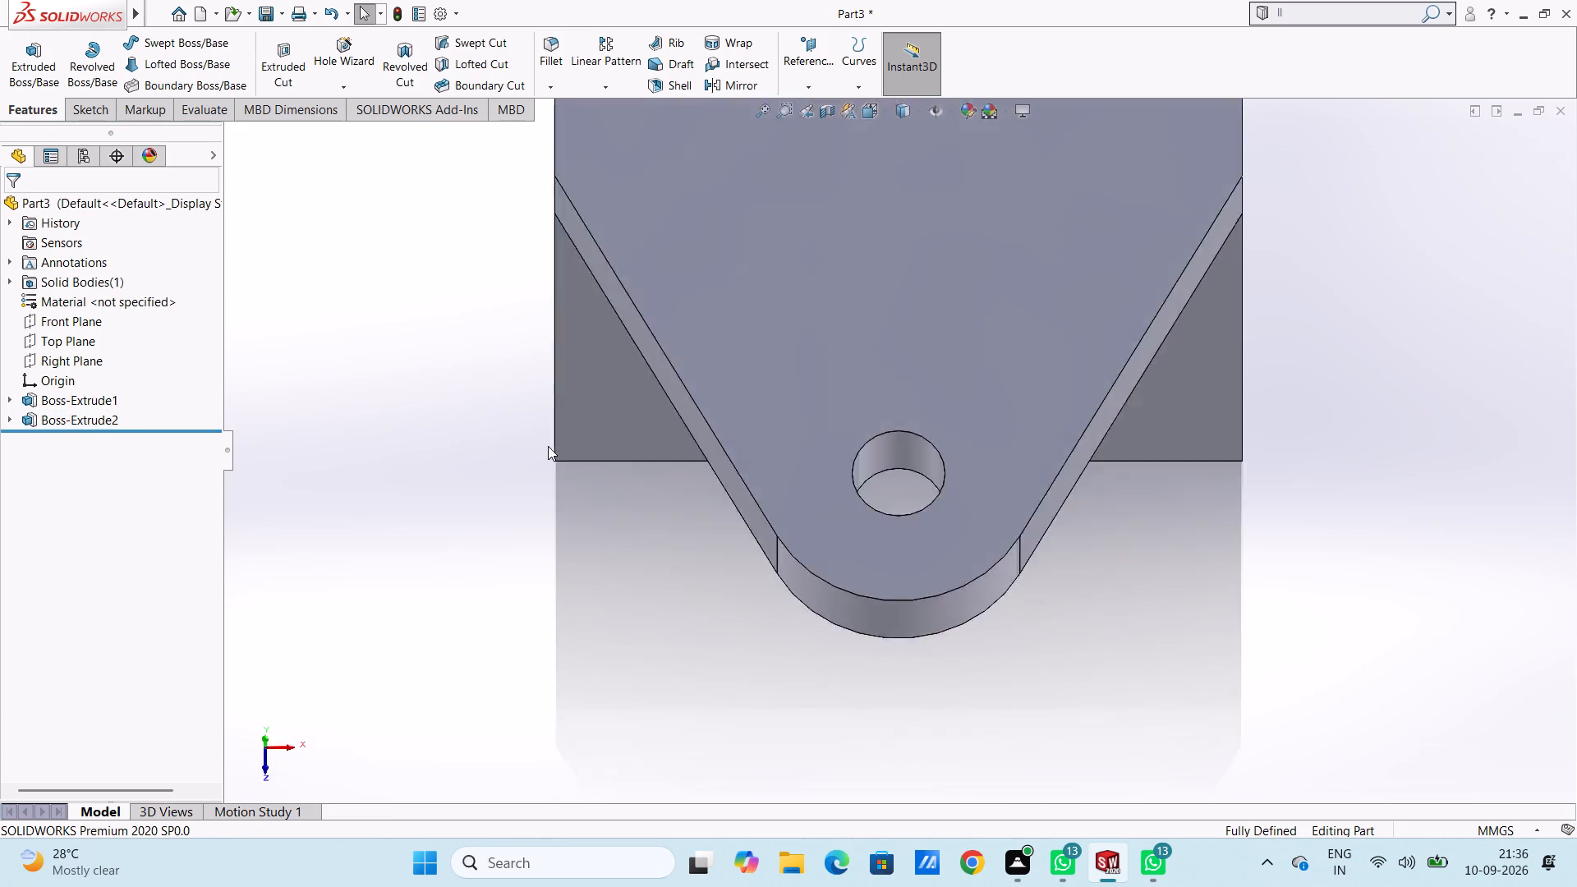
{"action": "key", "text": "ctrl+6"}
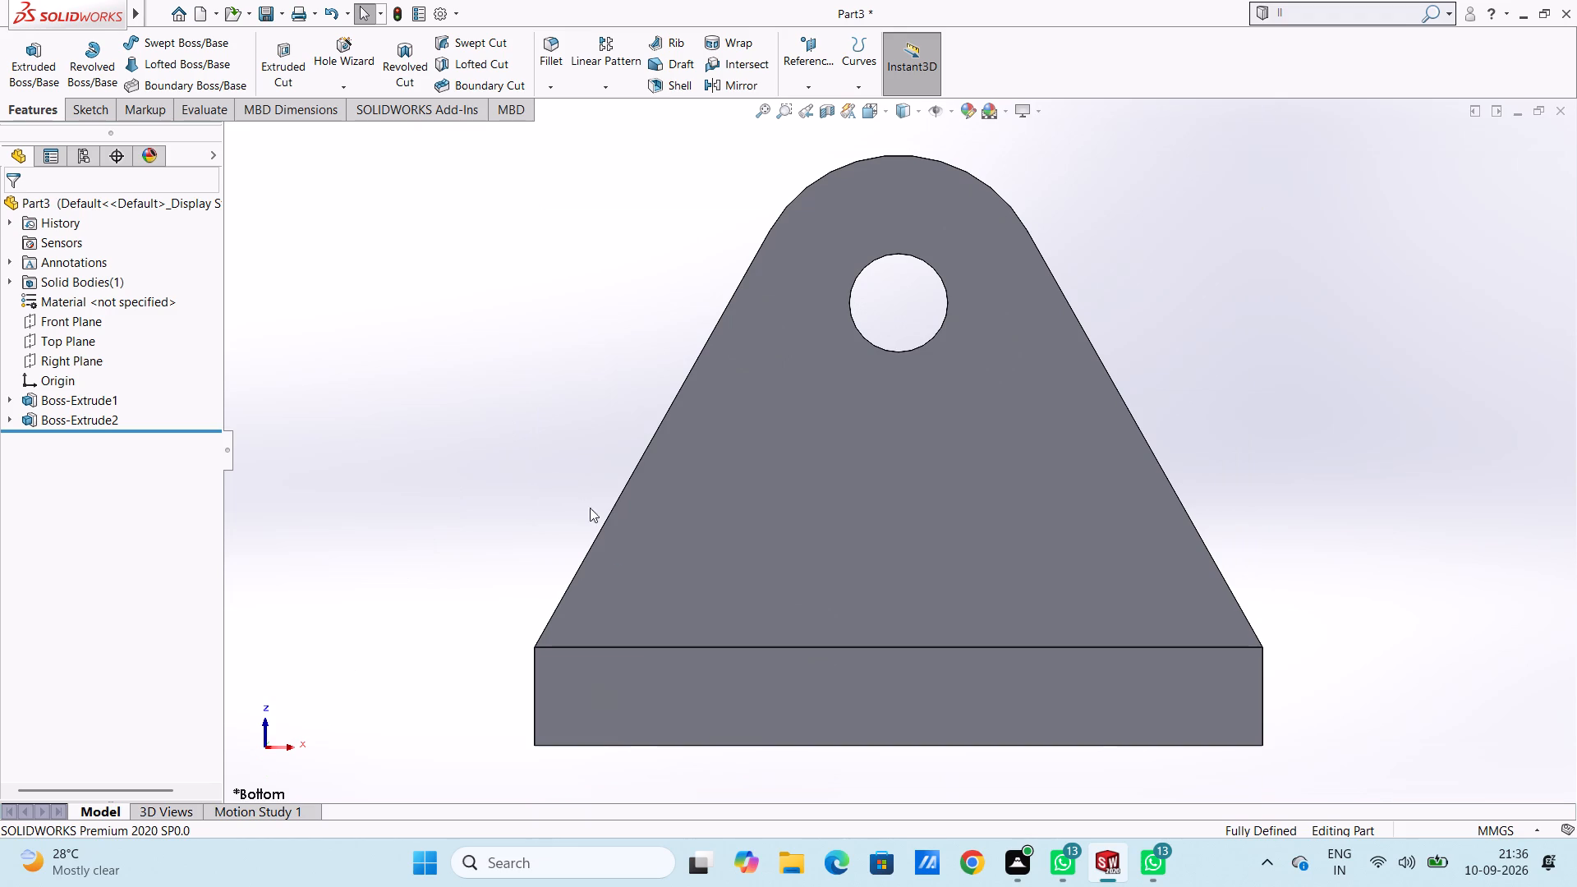
{"action": "left_click", "coordinate": [658, 690]}
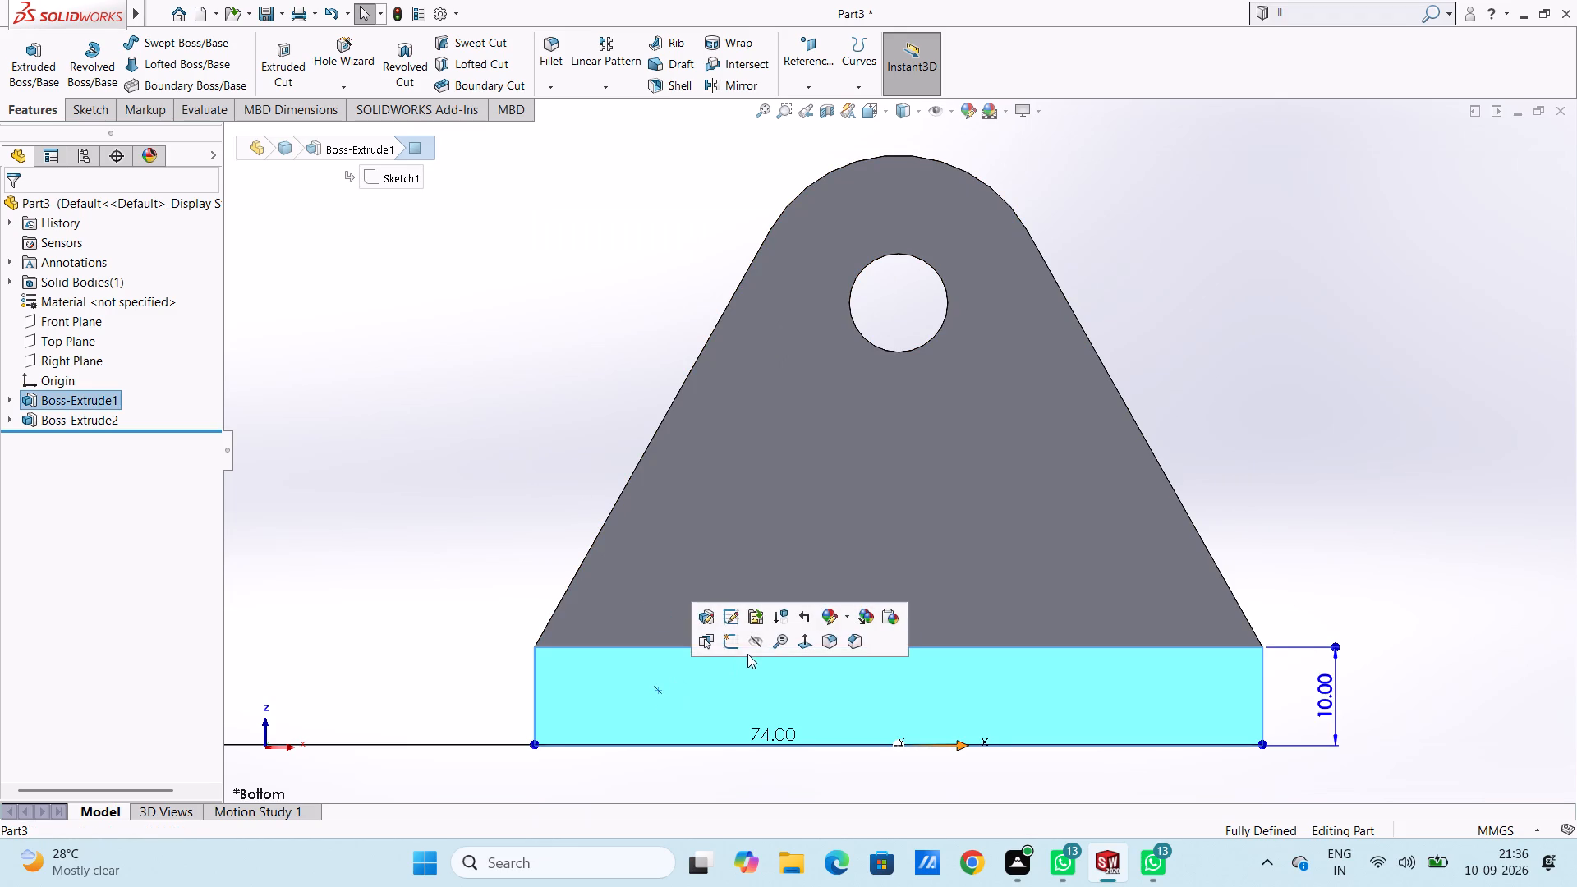
{"action": "left_click", "coordinate": [733, 649]}
{"action": "left_click", "coordinate": [380, 401]}
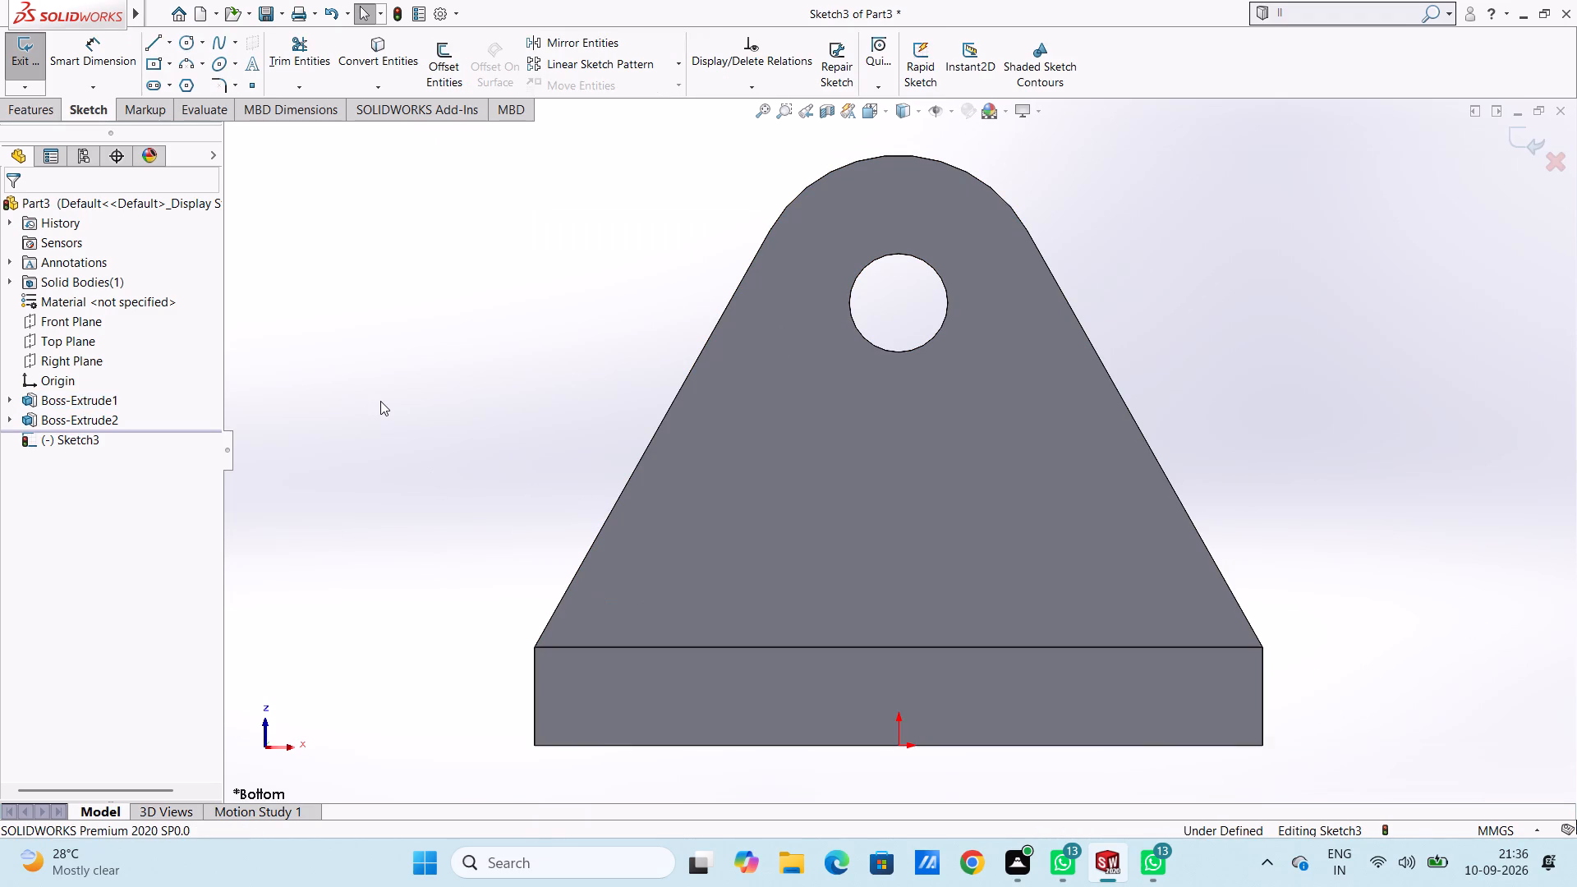
Sketch a 74 mm line along the plate's front edge and two lines about 49 mm long tracing the upper lug's tapered sides.
{"action": "left_click", "coordinate": [154, 49]}
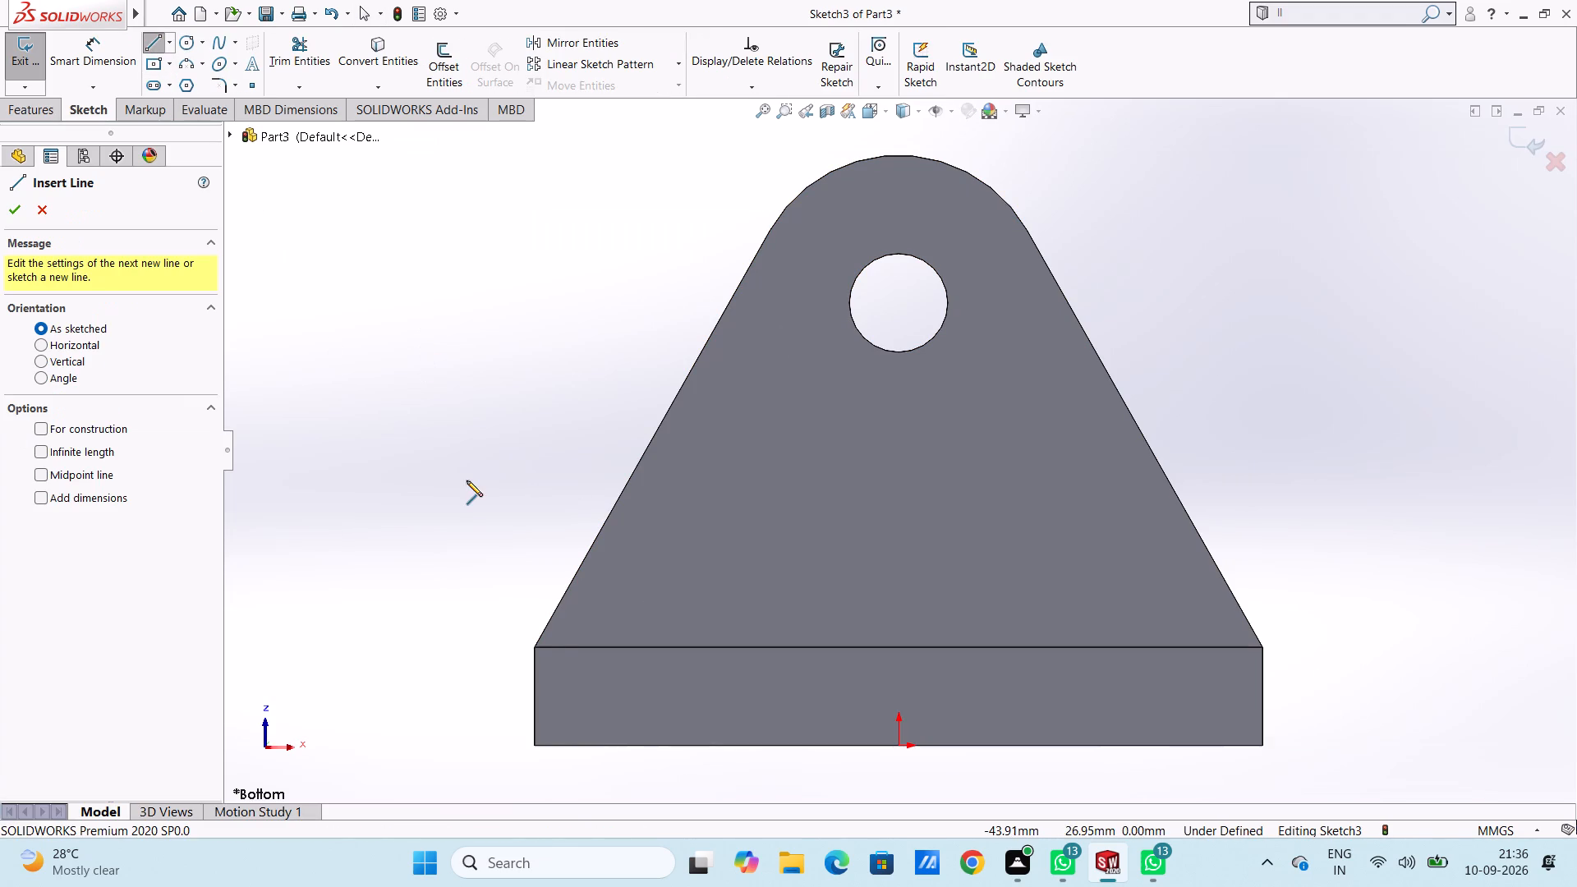
{"action": "left_click", "coordinate": [533, 648]}
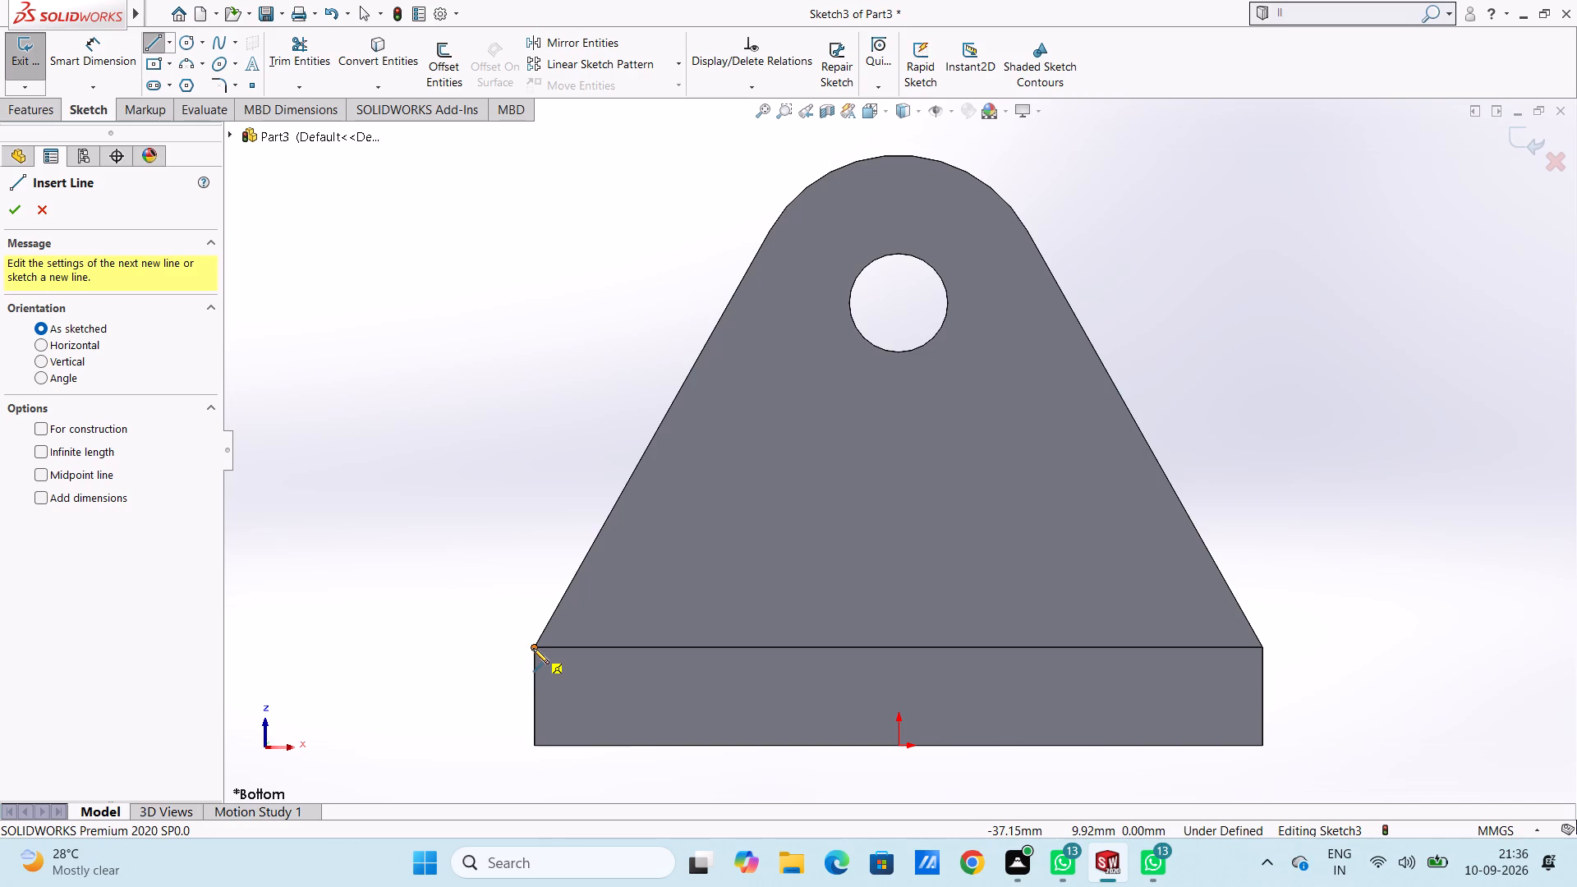
{"action": "left_click", "coordinate": [769, 232]}
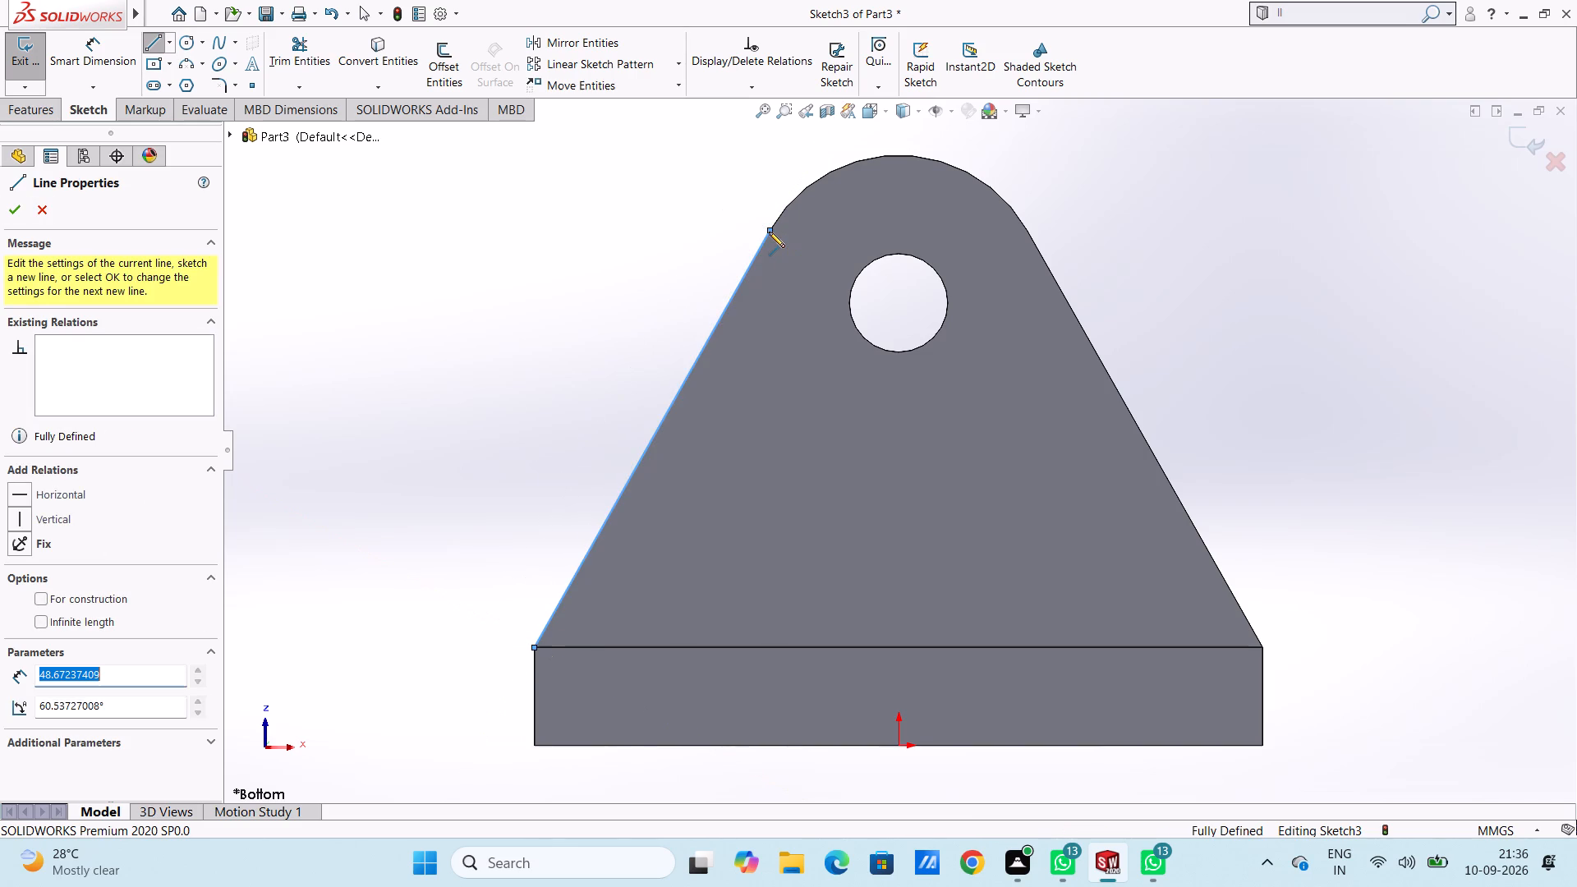
{"action": "key", "text": "Escape"}
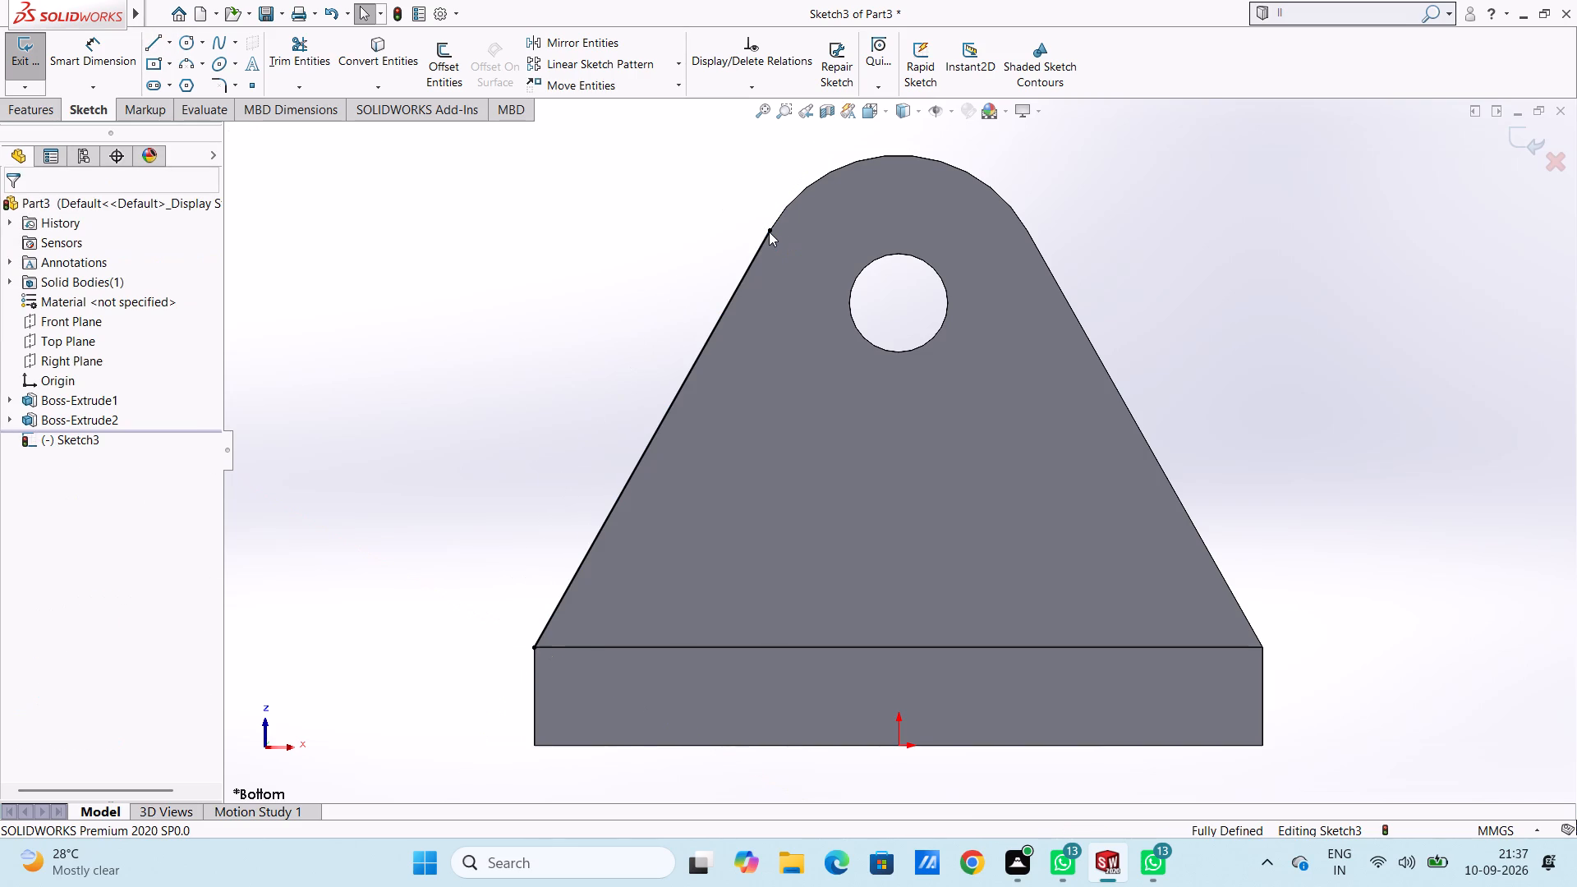
{"action": "key", "text": "l"}
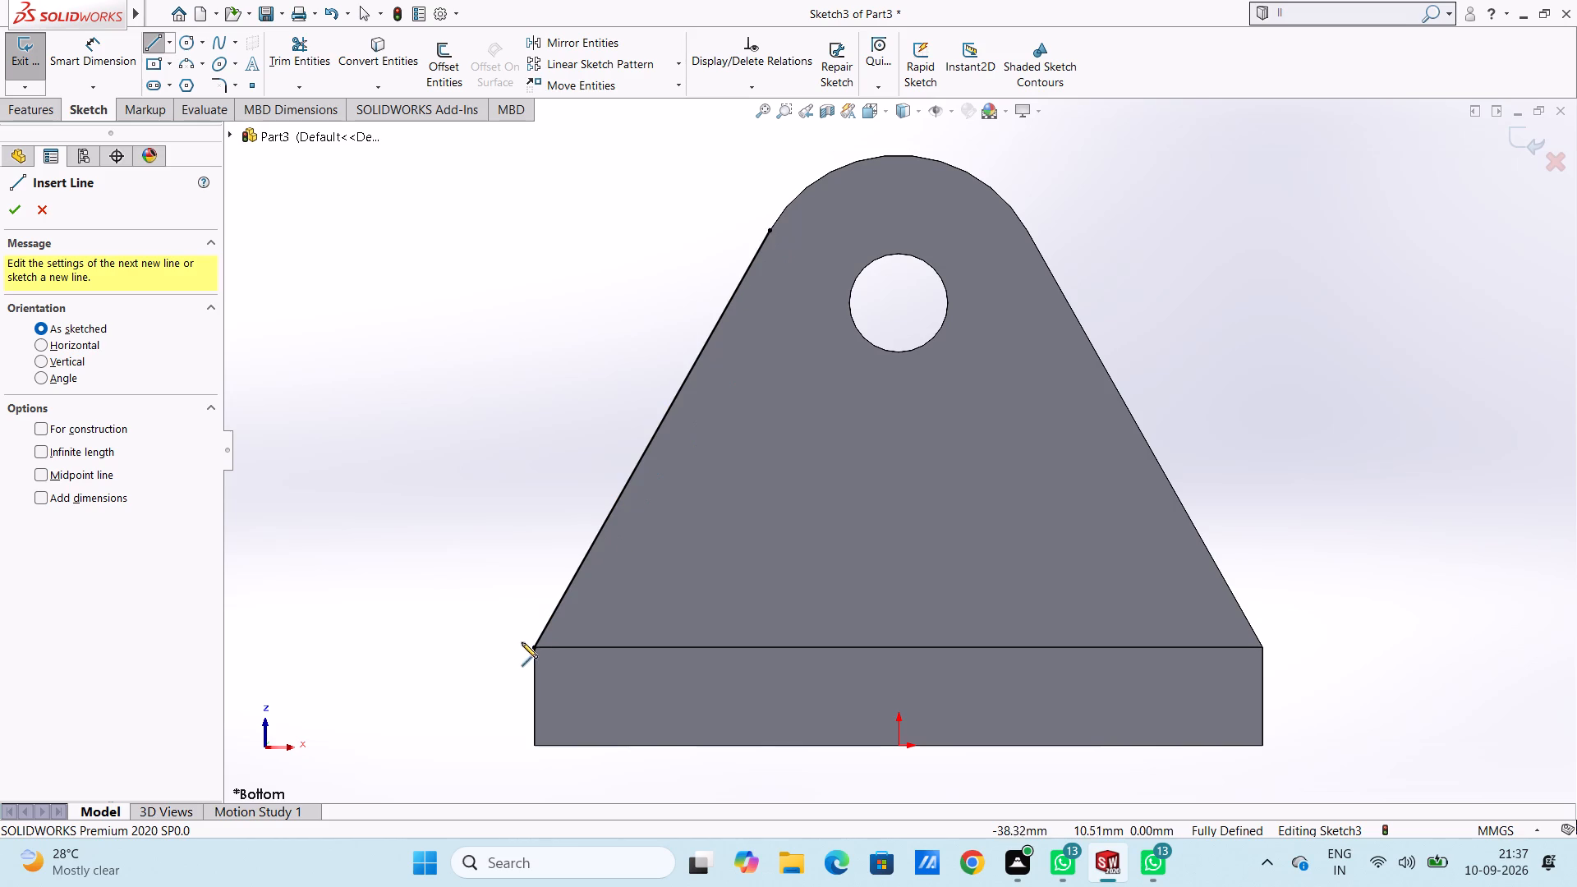
{"action": "left_click", "coordinate": [535, 650]}
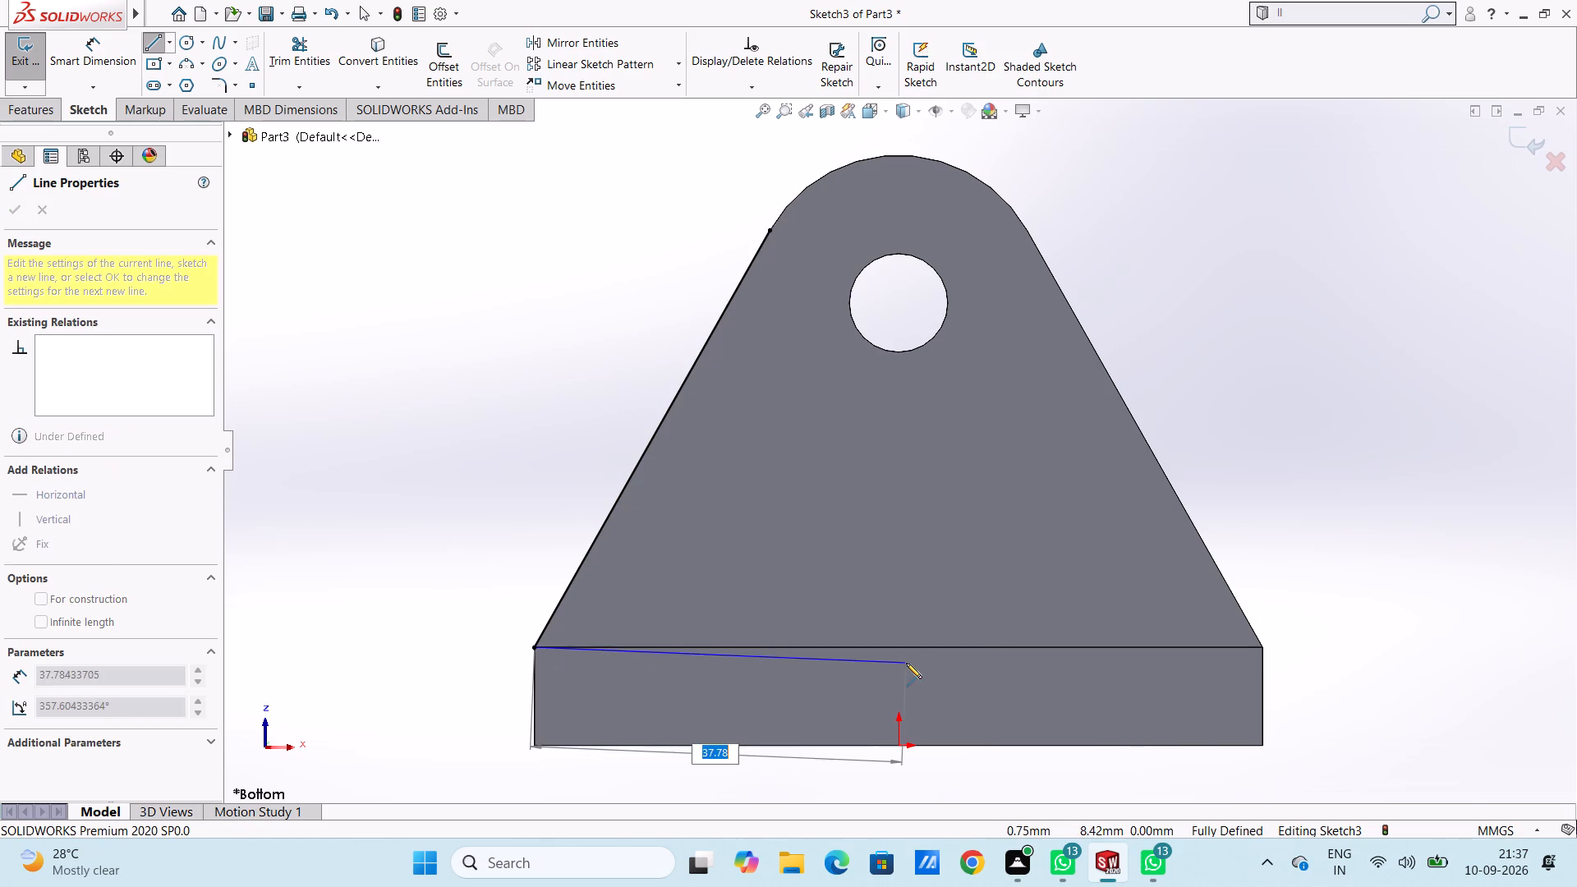
{"action": "left_click", "coordinate": [1260, 648]}
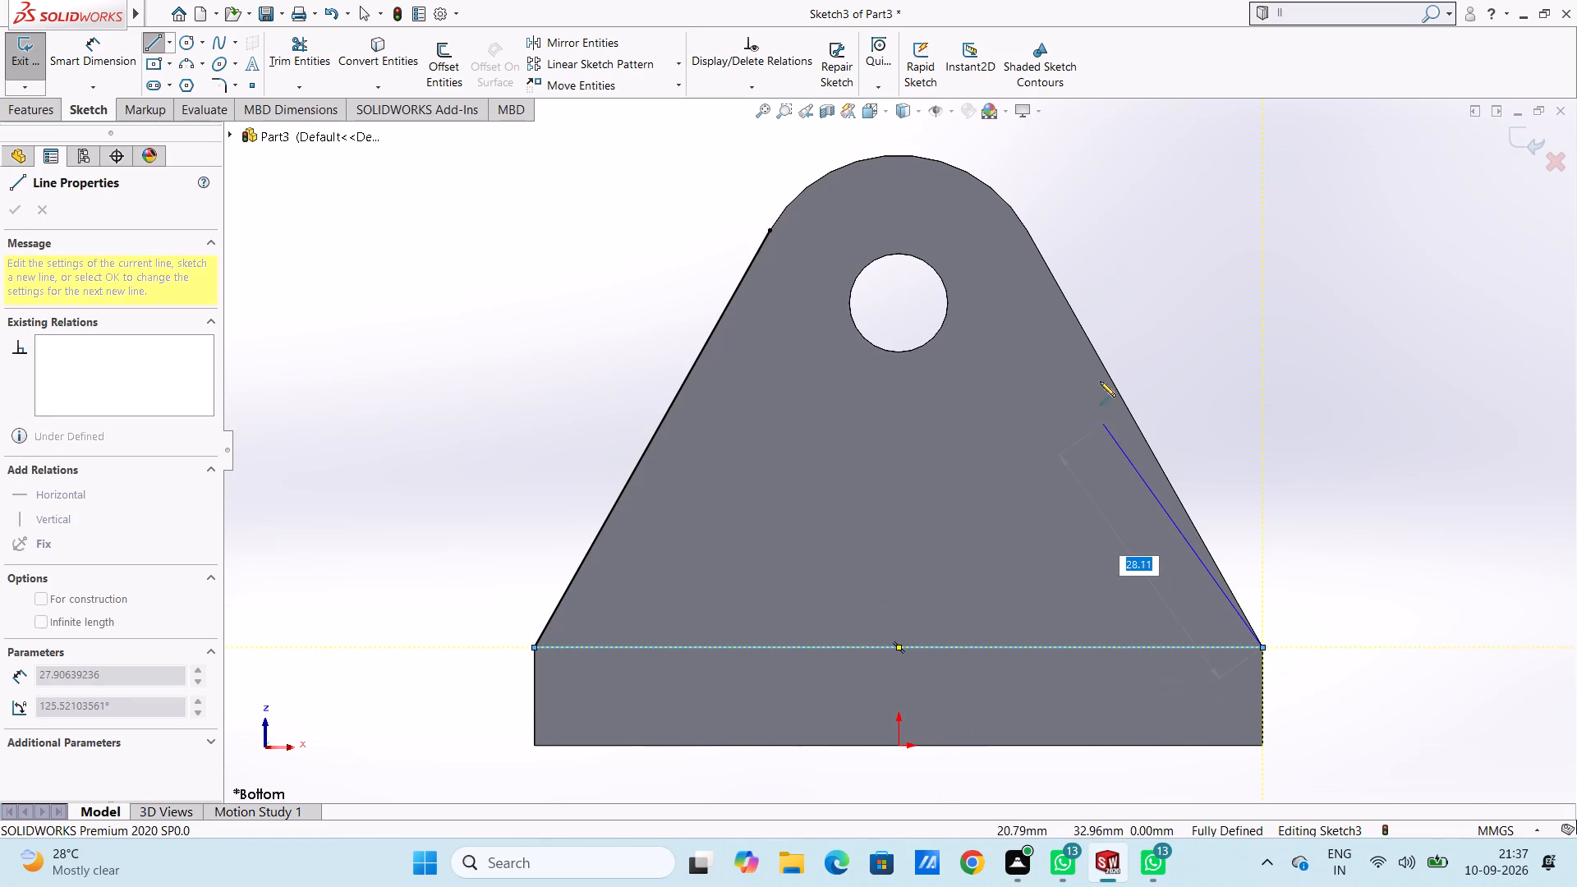
{"action": "left_click", "coordinate": [1028, 231]}
{"action": "key", "text": "Escape"}
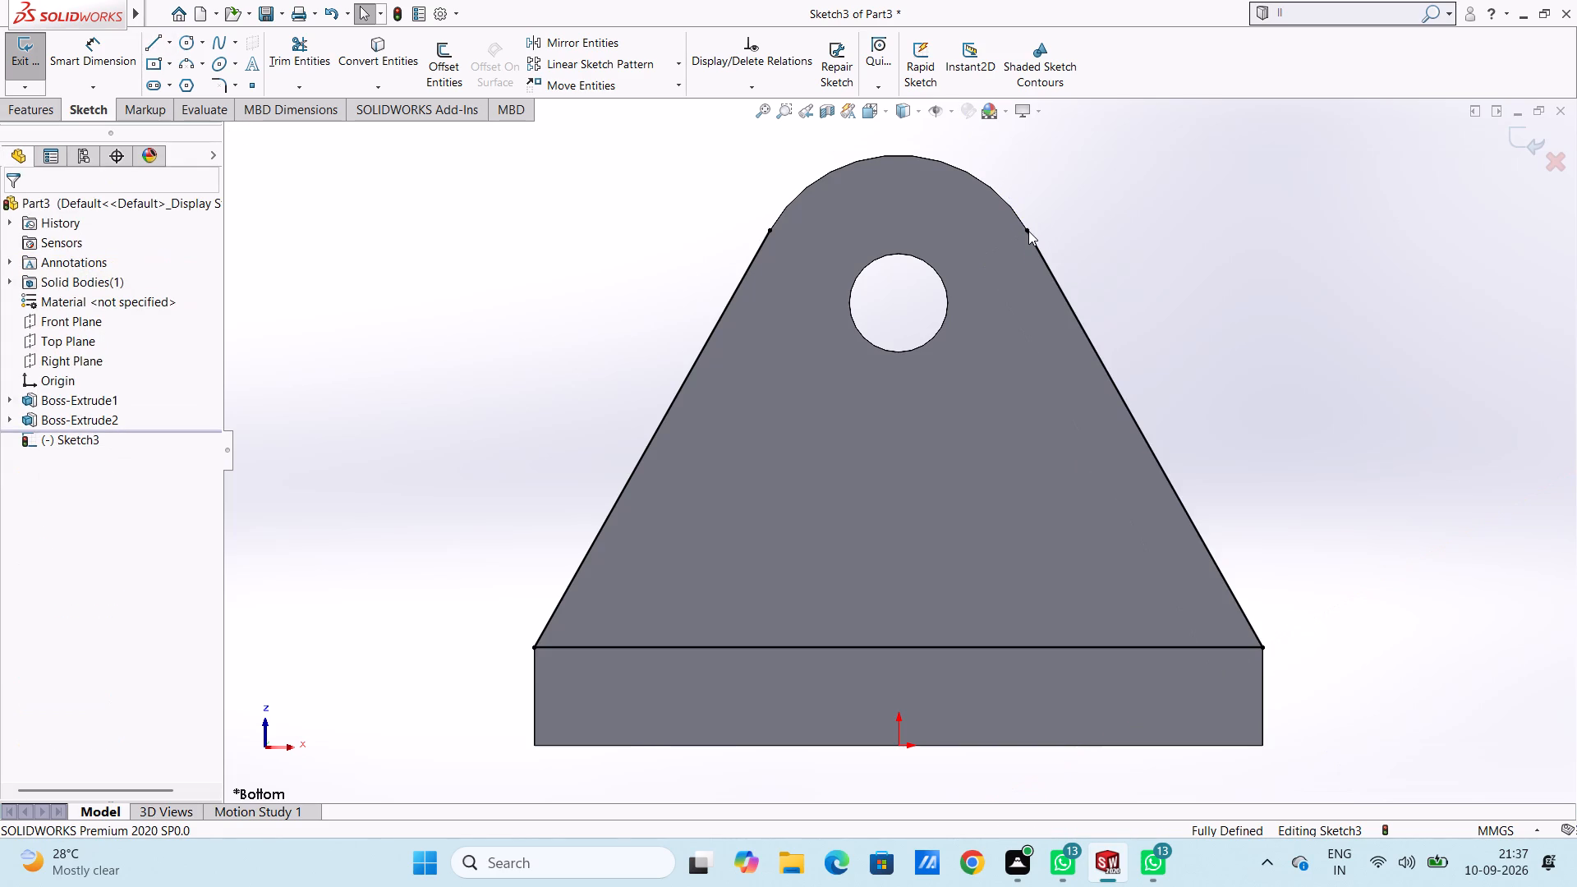
Sketch a three-point arc of 15 mm radius joining the outer ends of the two tapered lines, following the lug's rounded end.
{"action": "left_click", "coordinate": [183, 62]}
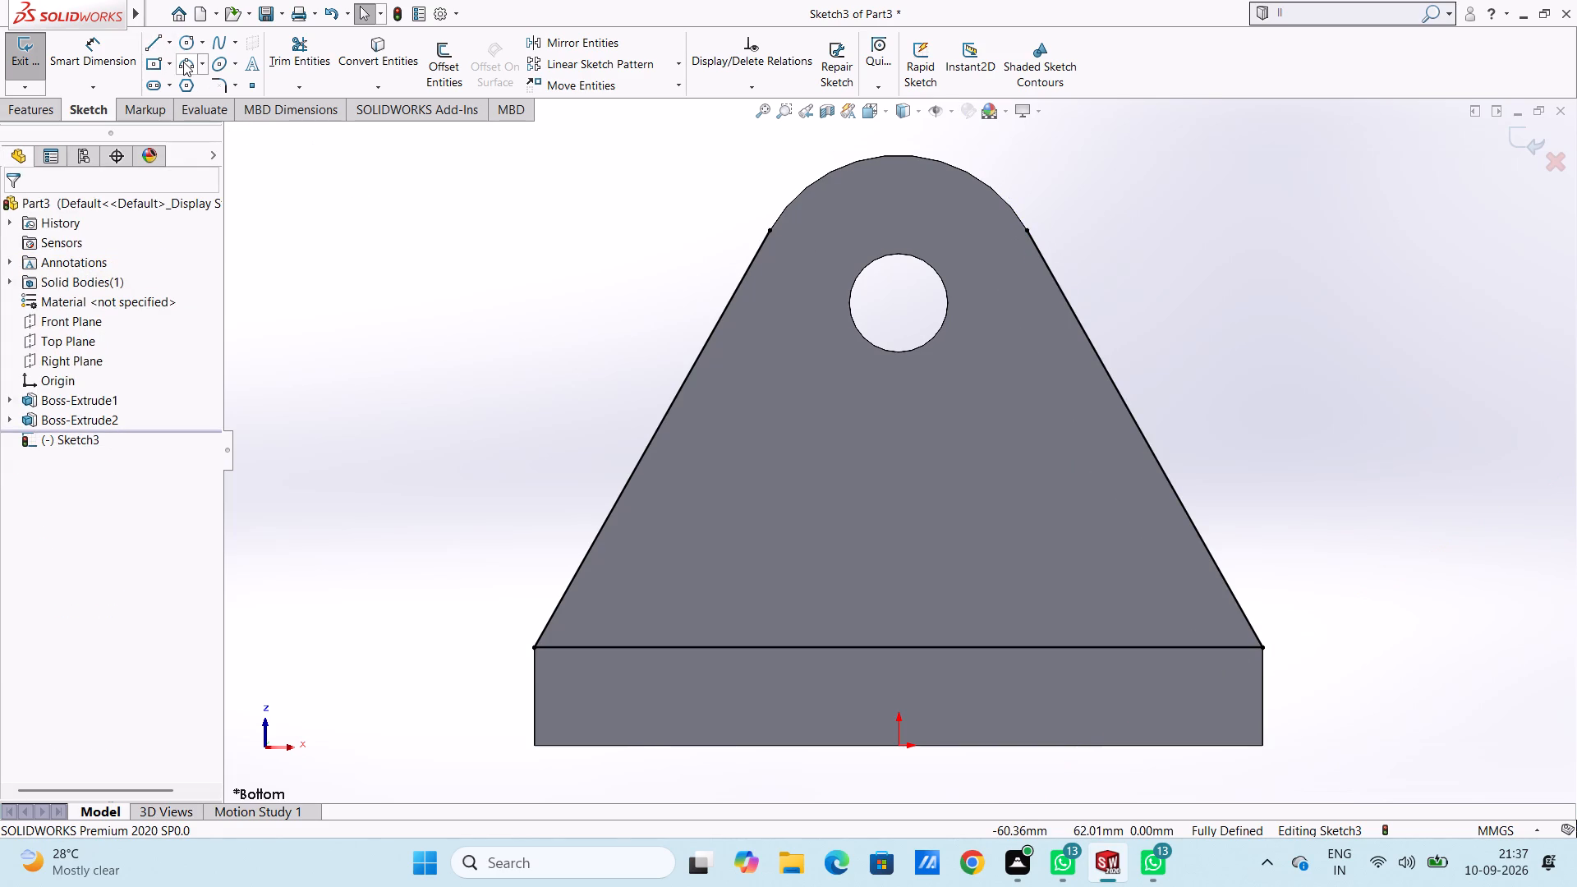
{"action": "left_click", "coordinate": [768, 229]}
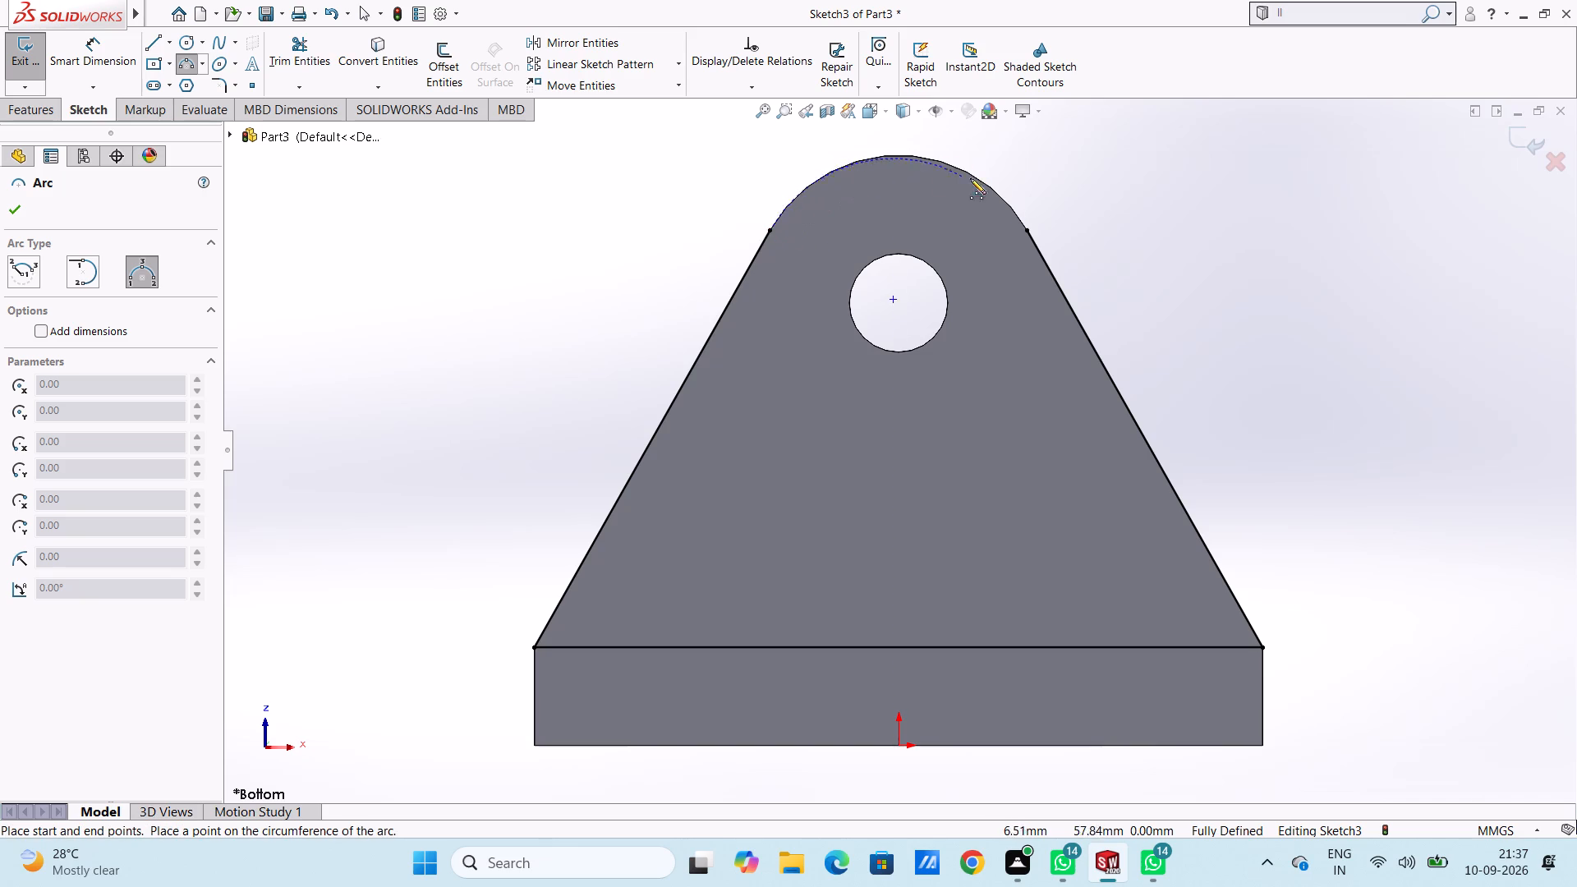
{"action": "left_click", "coordinate": [1027, 230]}
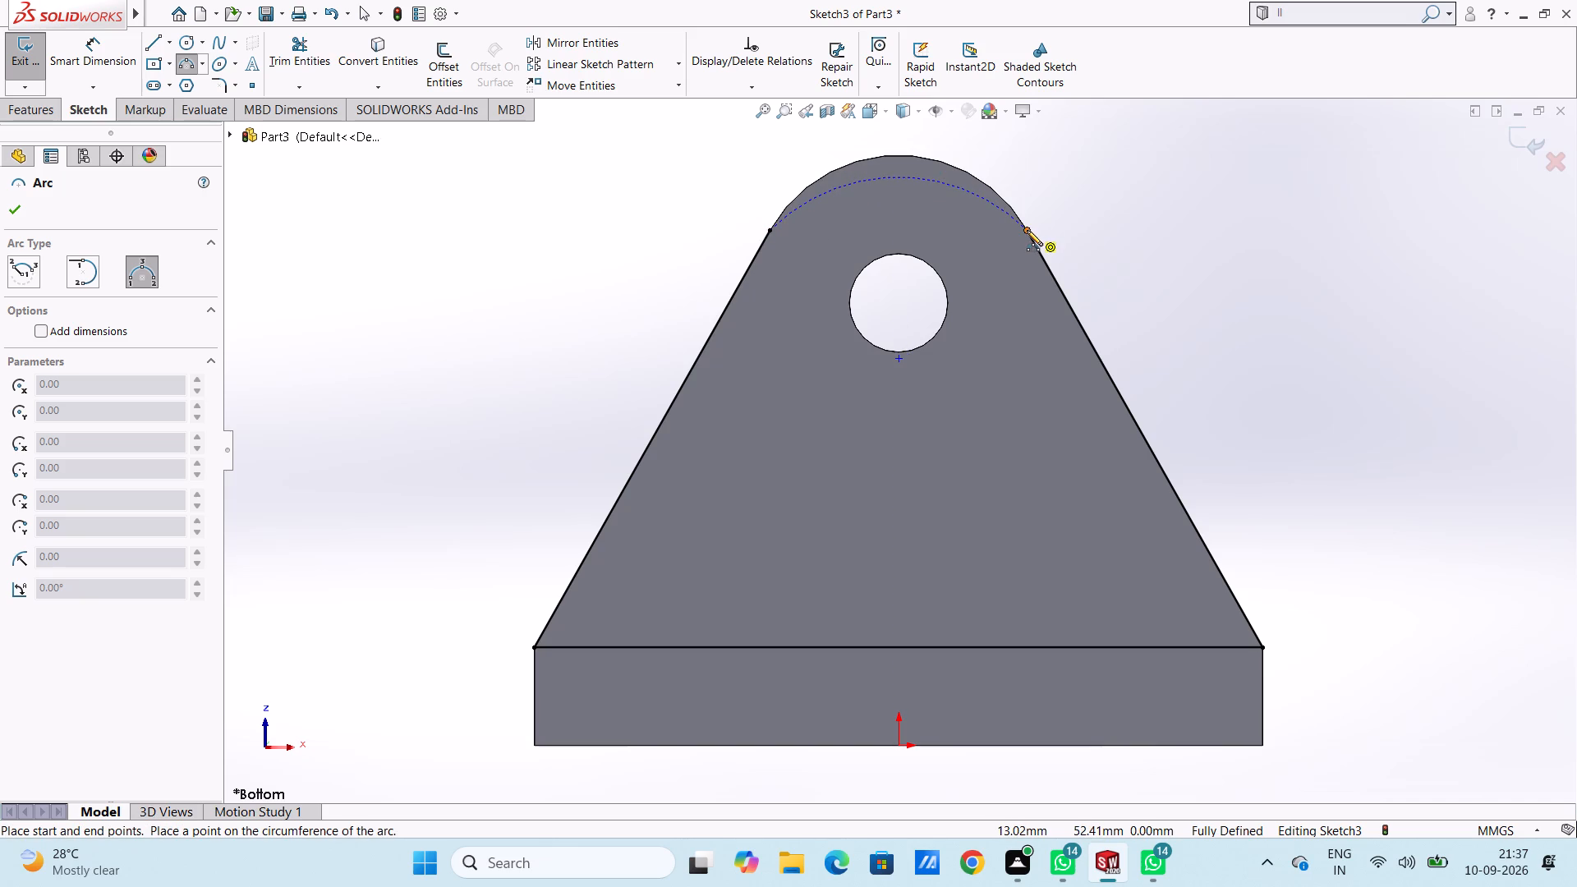
{"action": "left_click", "coordinate": [1014, 212]}
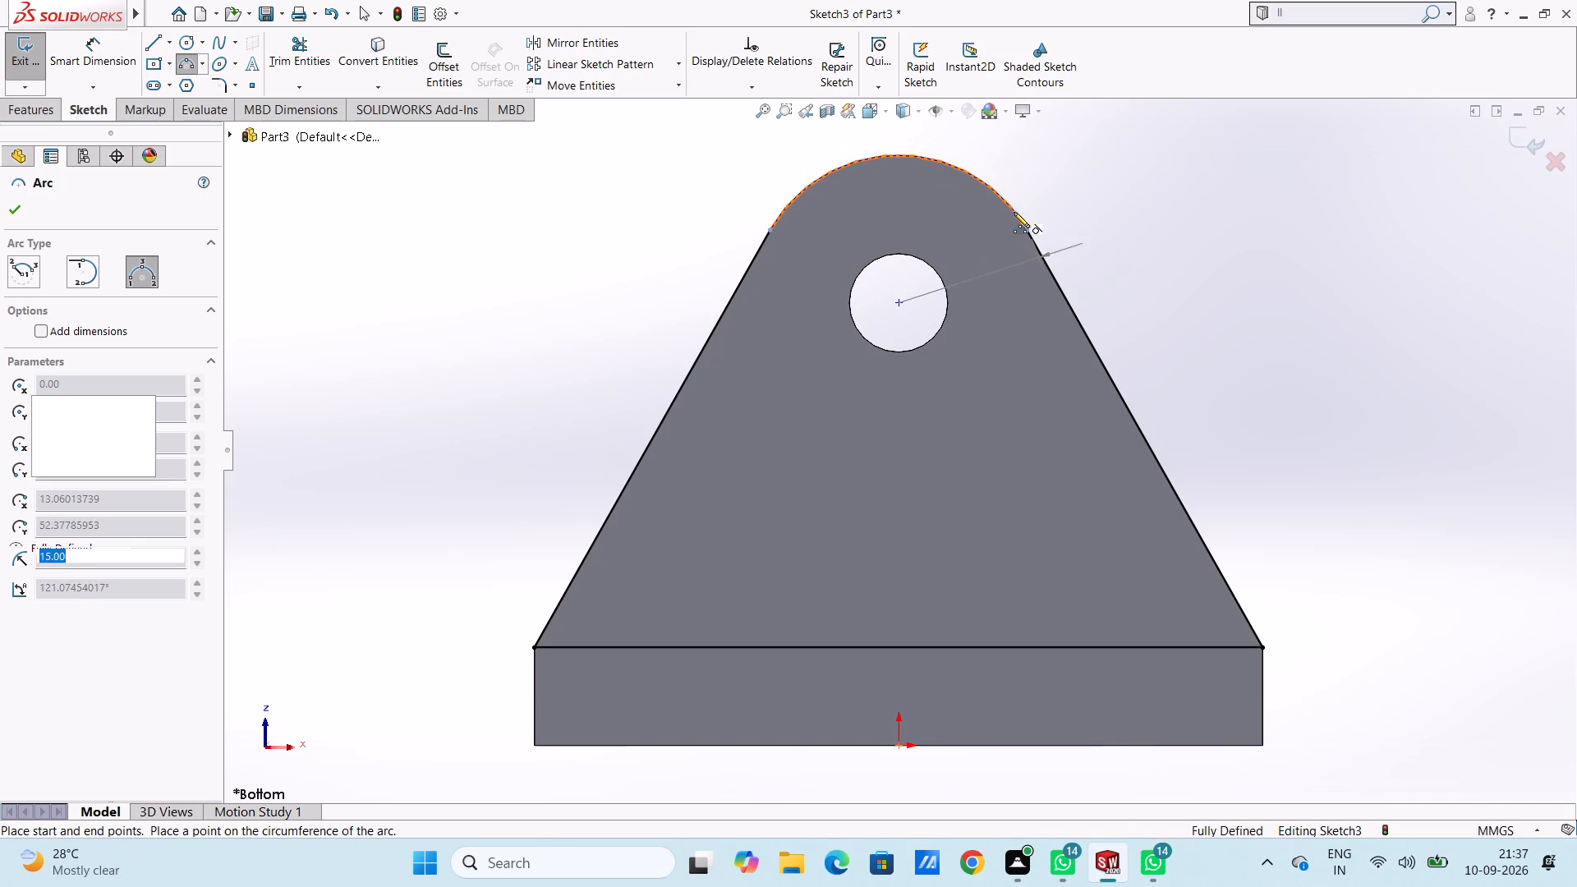
{"action": "key", "text": "Escape"}
{"action": "key", "text": "Escape"}
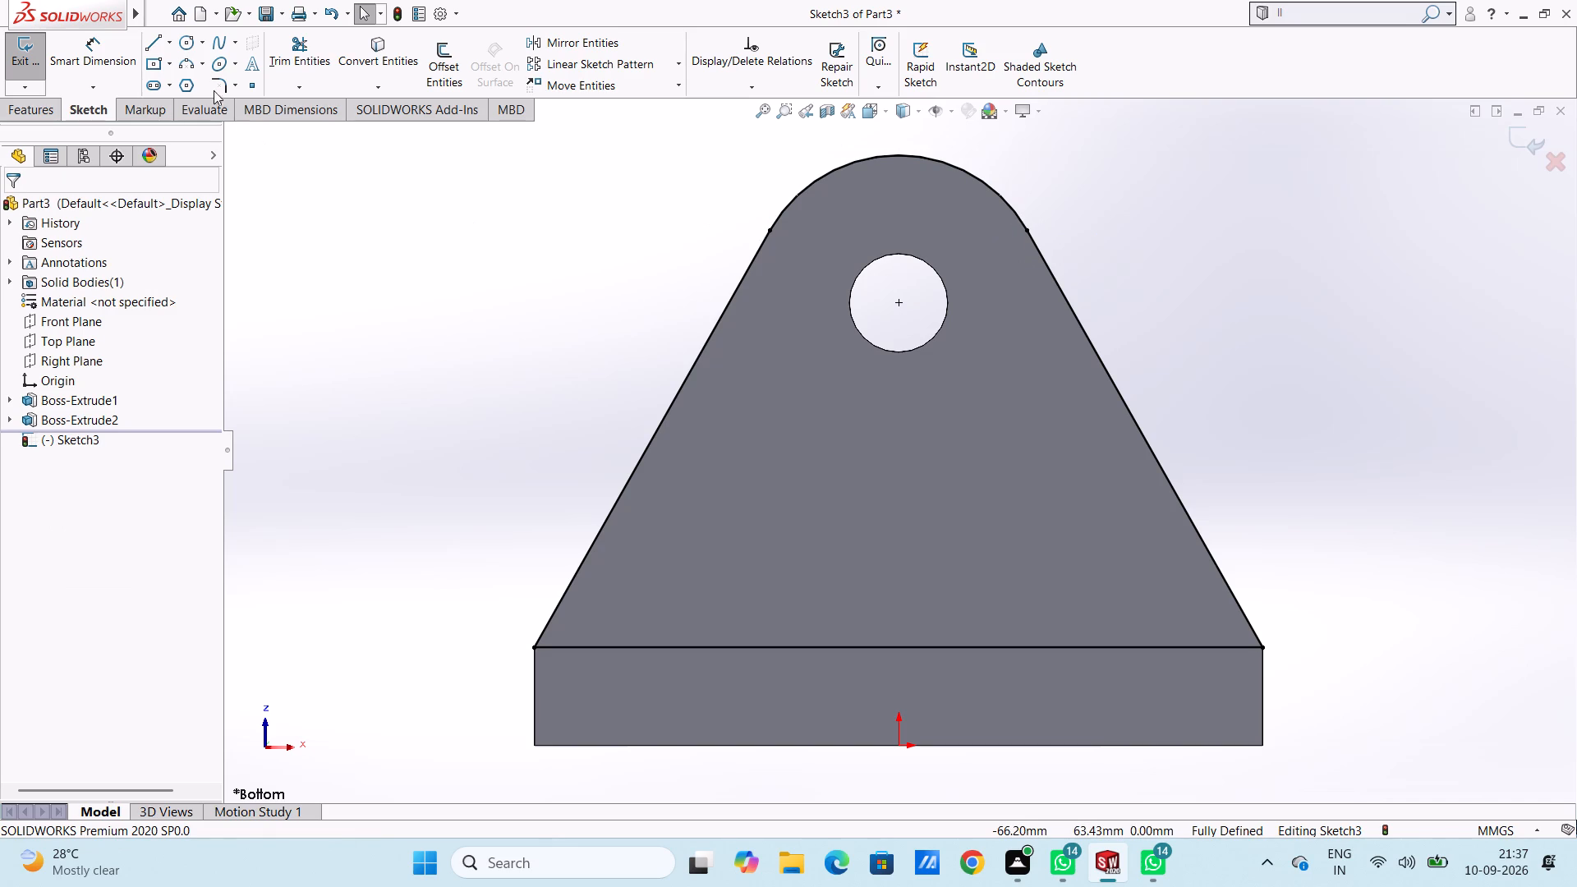
Sketch a circle over the lug's hole, centred on the arc's centre, and dimension its diameter at 10 mm.
{"action": "left_click", "coordinate": [186, 45]}
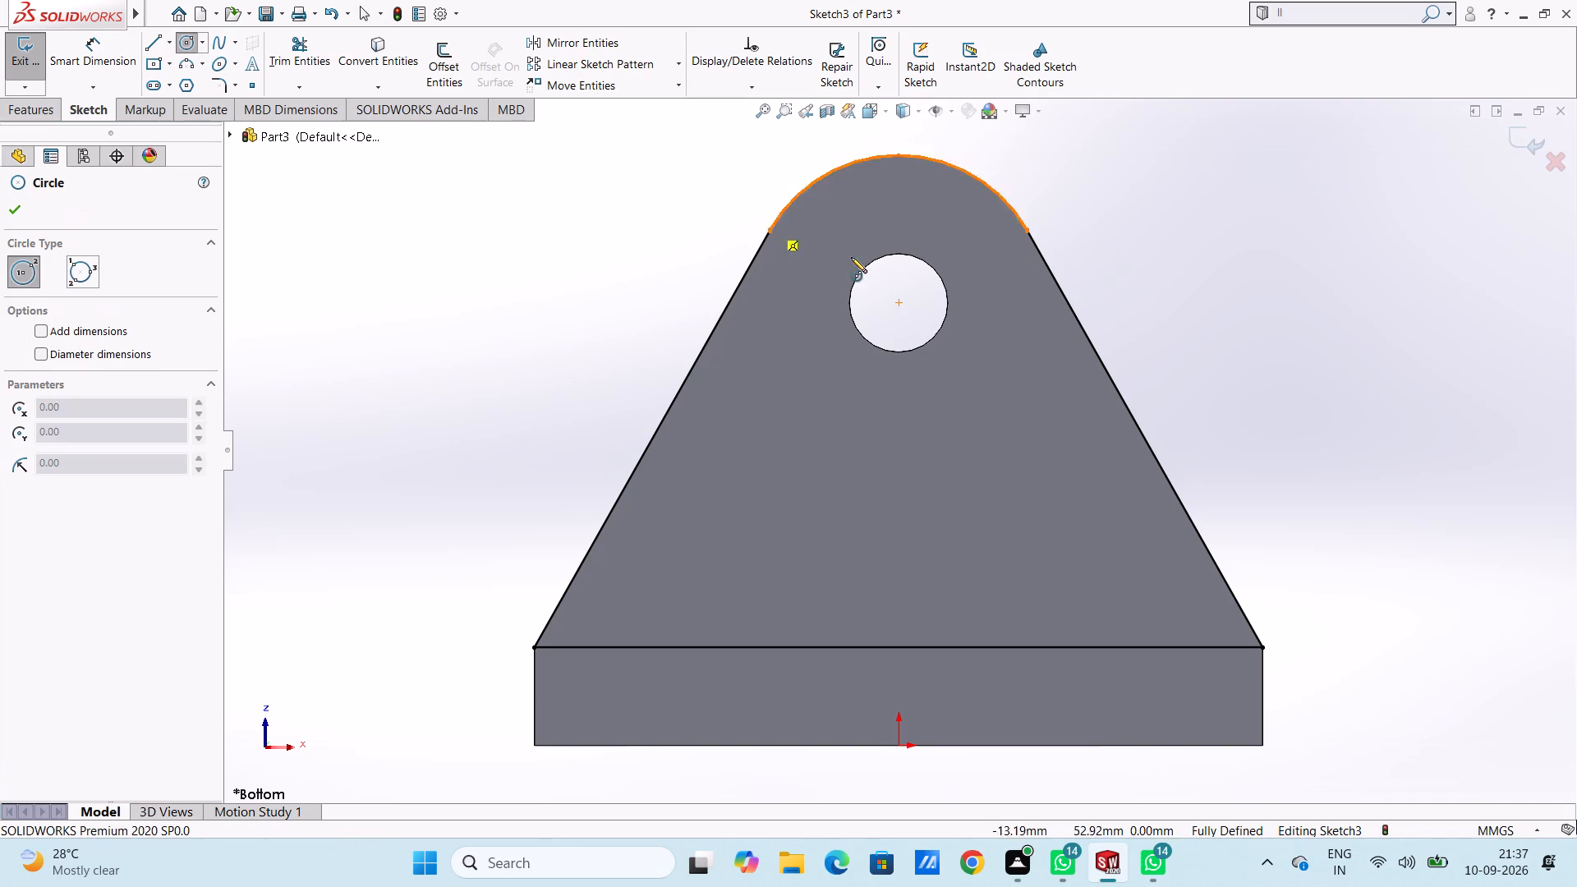
{"action": "left_click", "coordinate": [898, 304]}
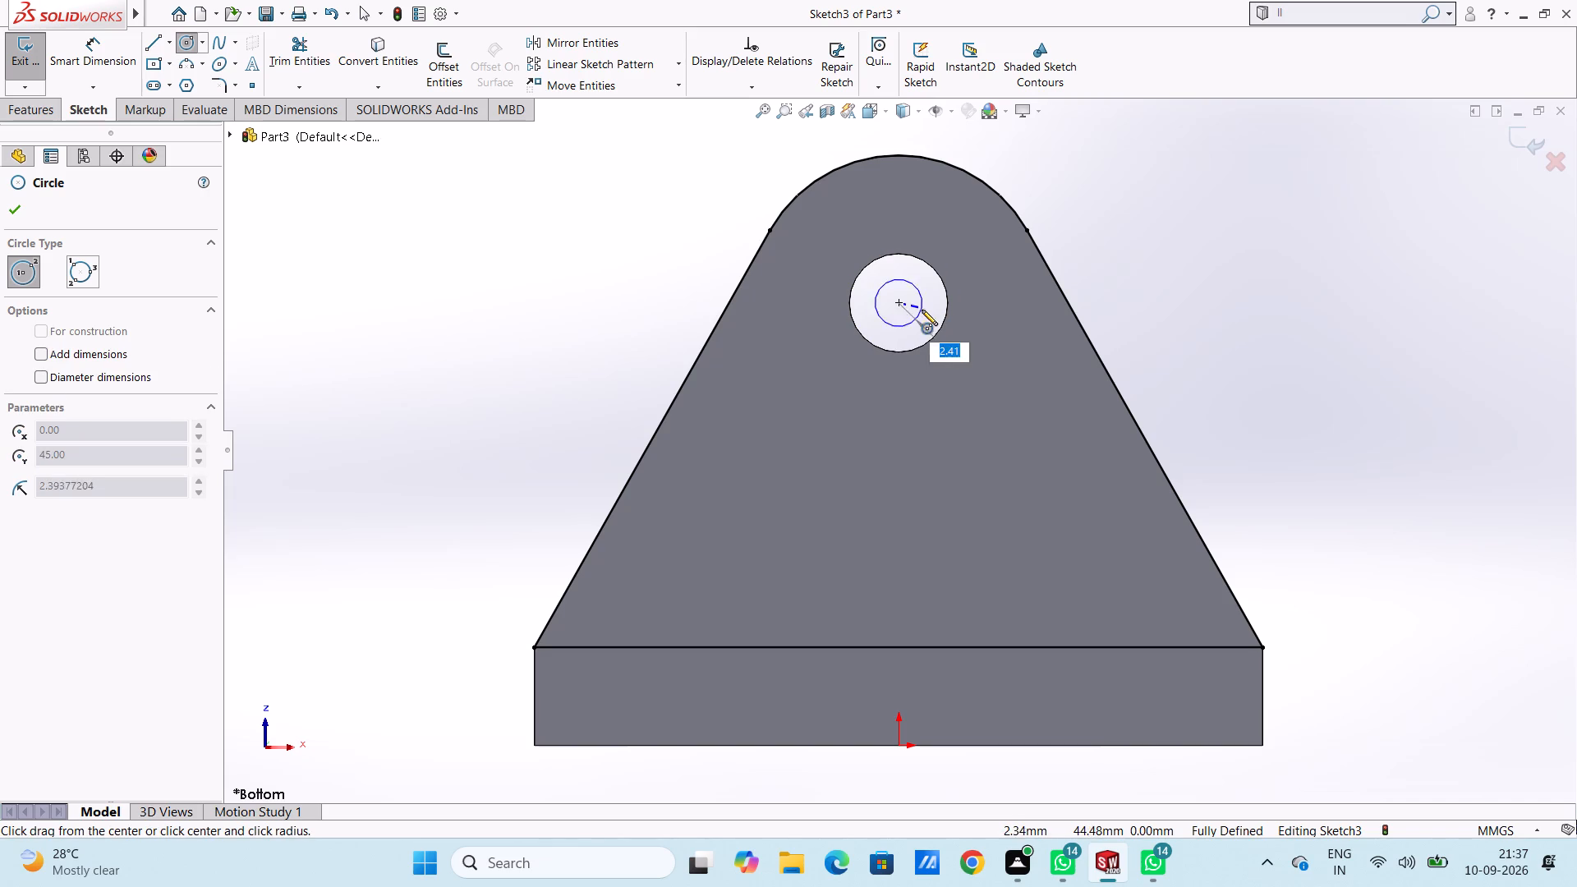
{"action": "left_click", "coordinate": [945, 326]}
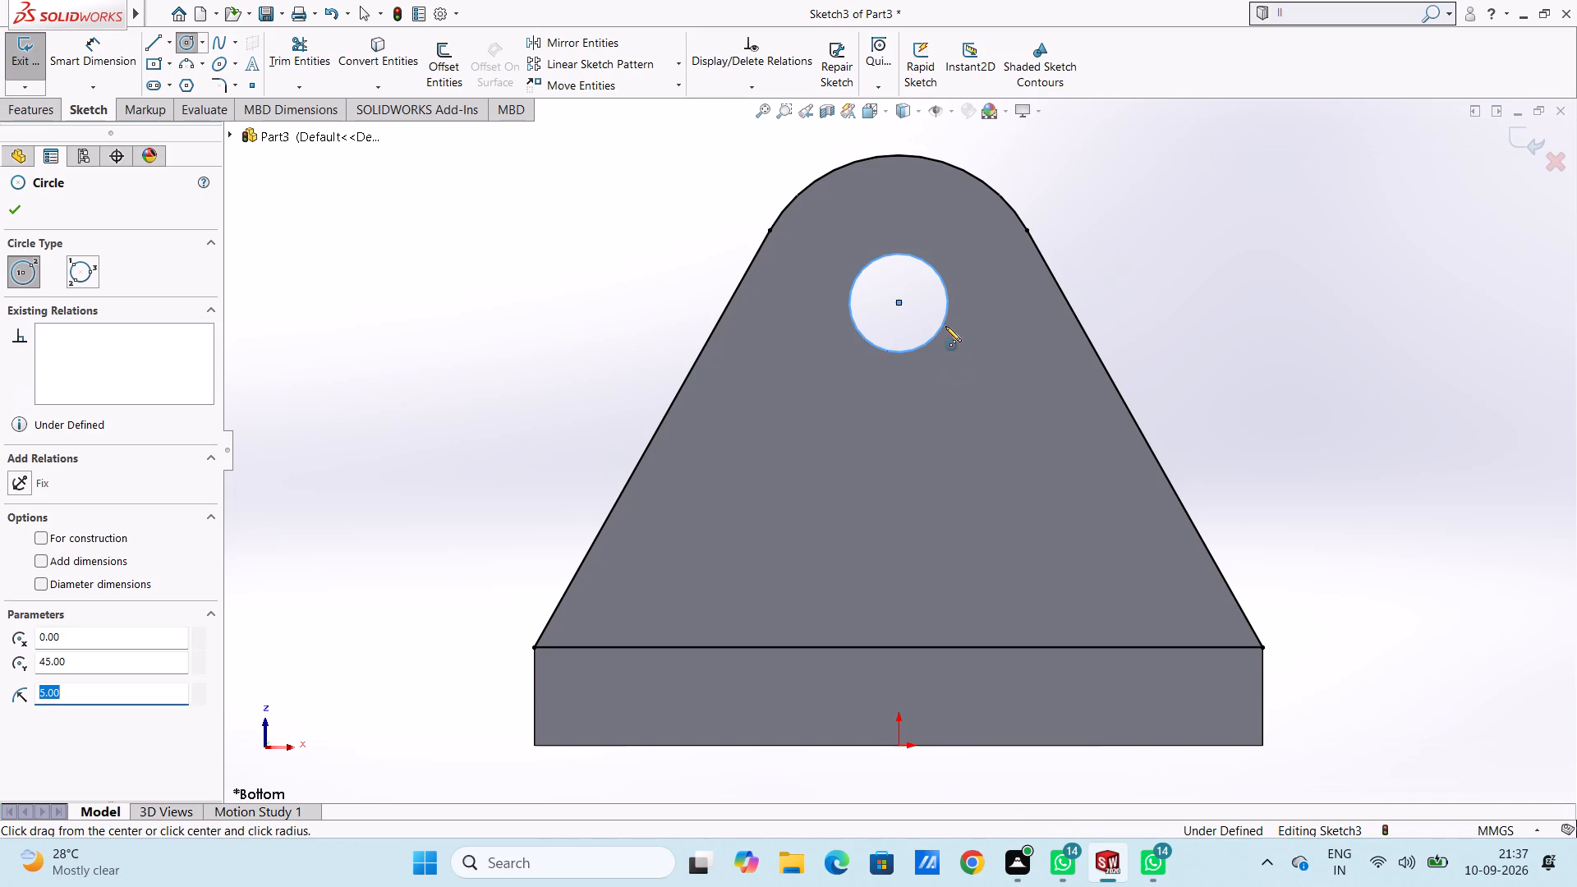
{"action": "key", "text": "Escape"}
{"action": "key", "text": "Escape"}
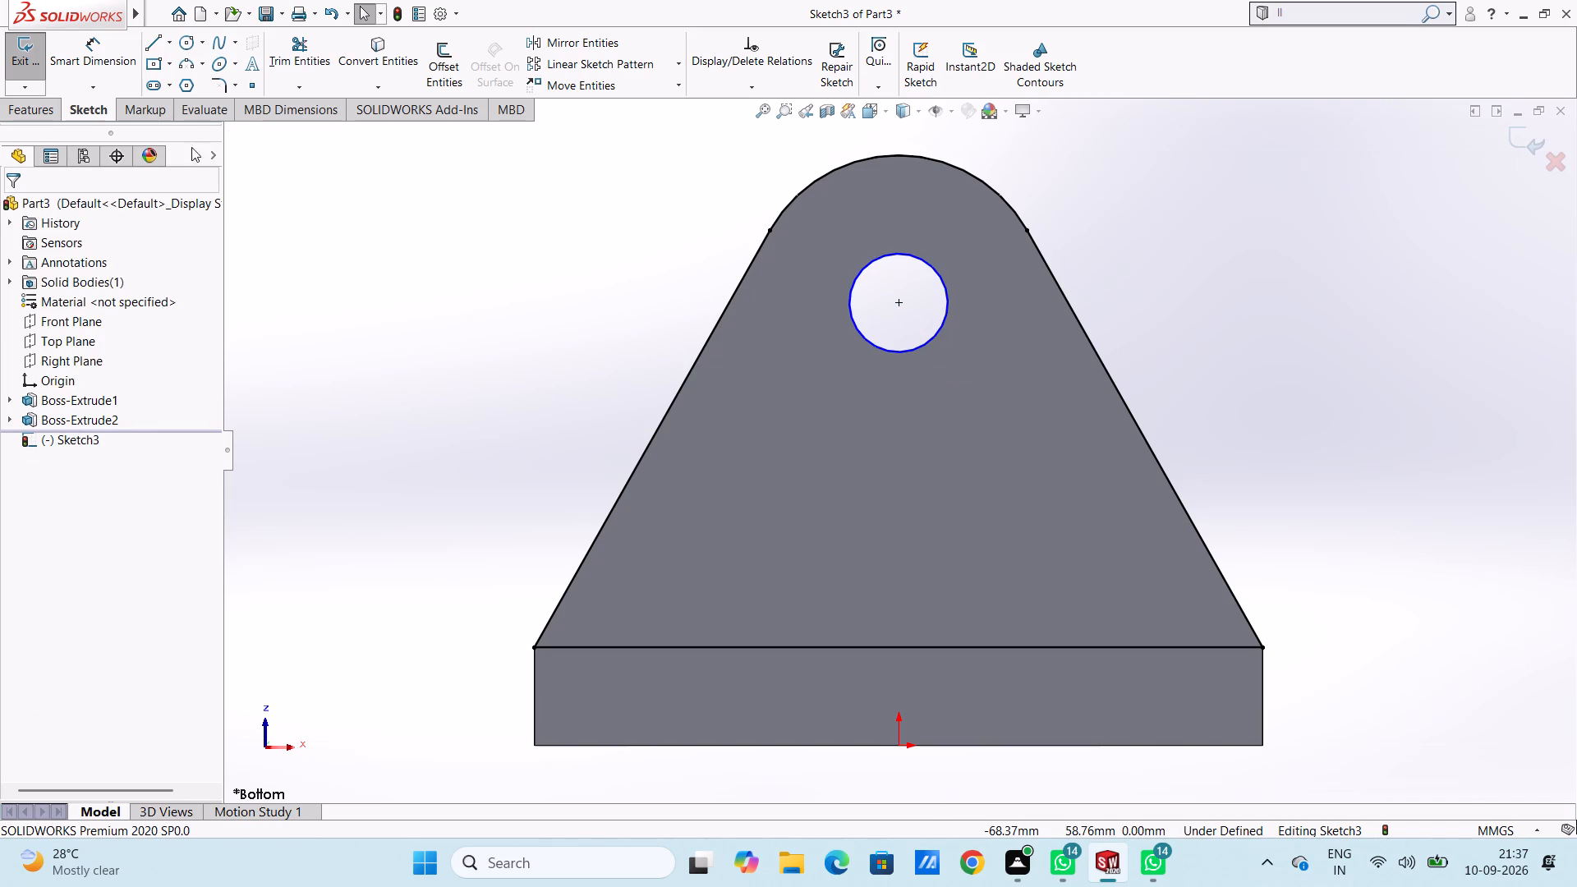
{"action": "left_click", "coordinate": [92, 52]}
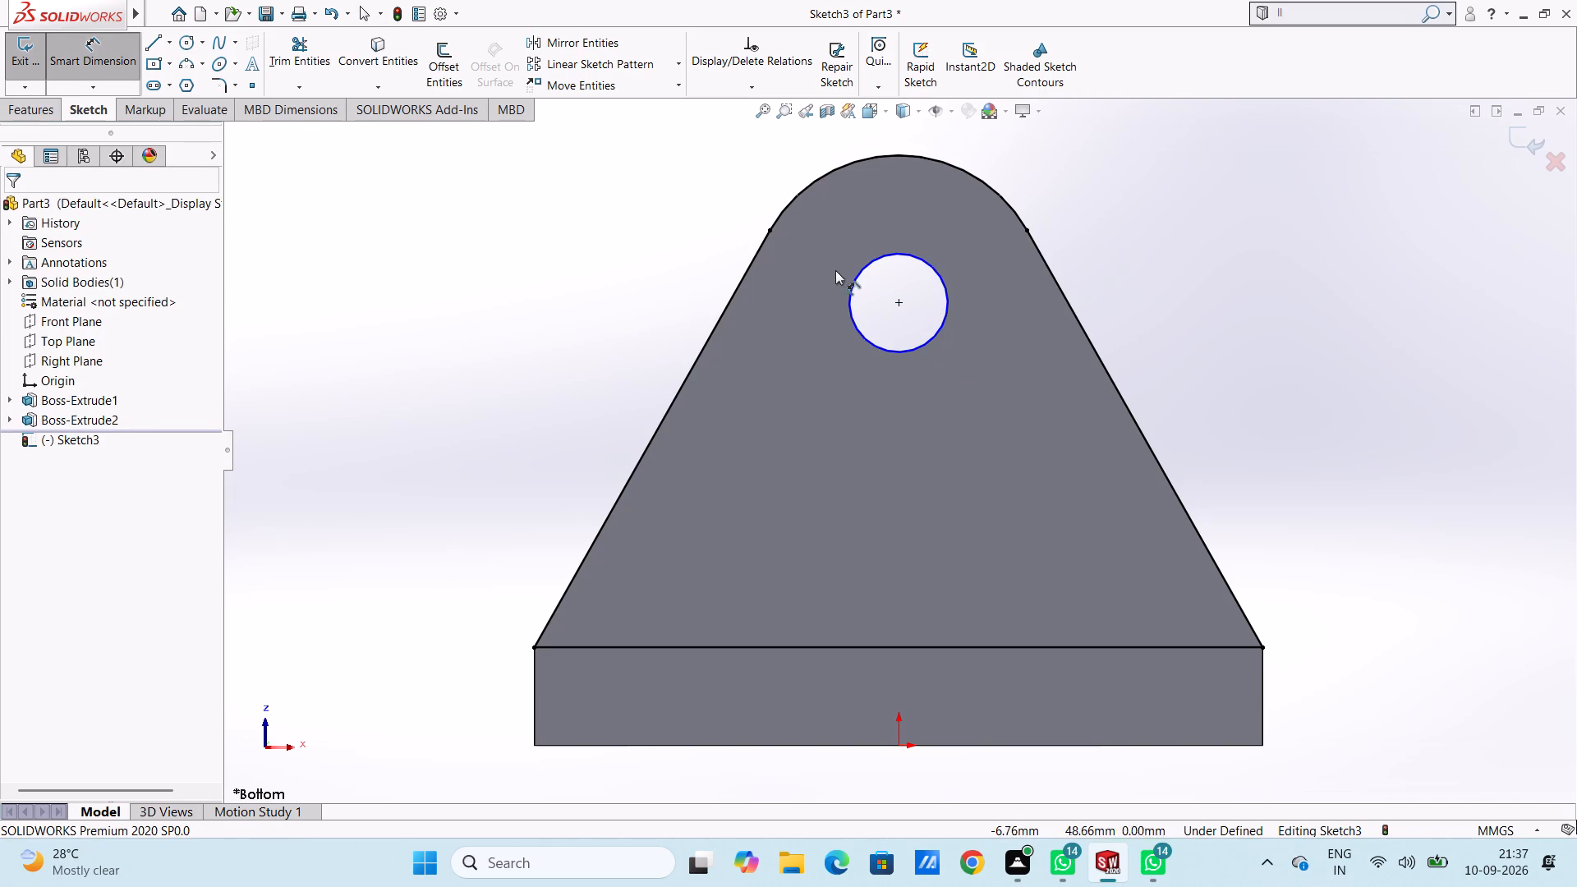
{"action": "left_click", "coordinate": [853, 284]}
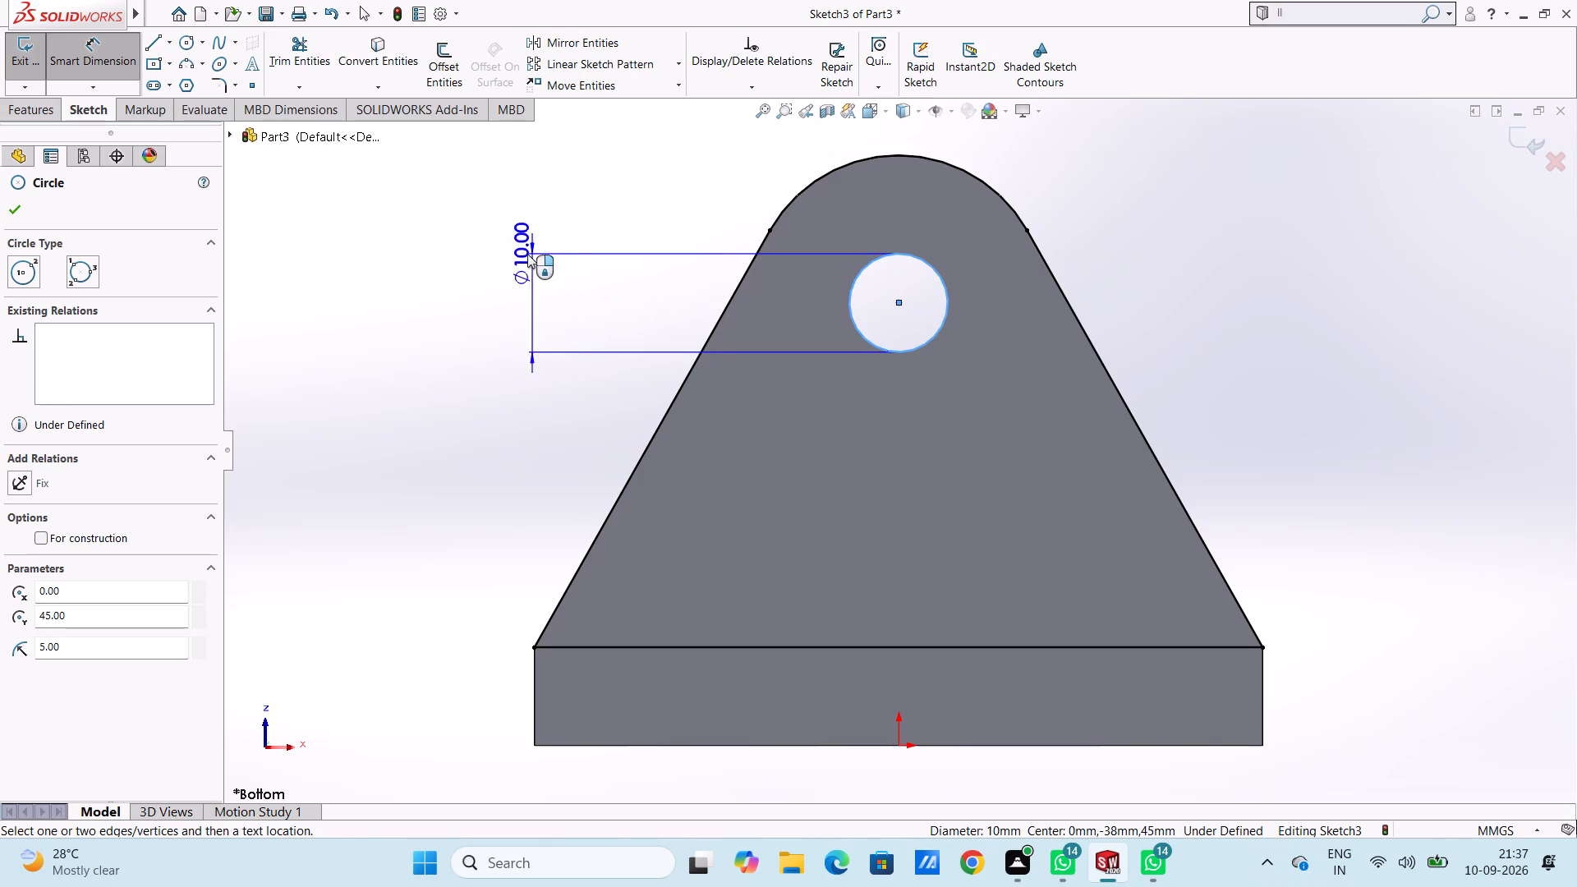
{"action": "left_click", "coordinate": [491, 215]}
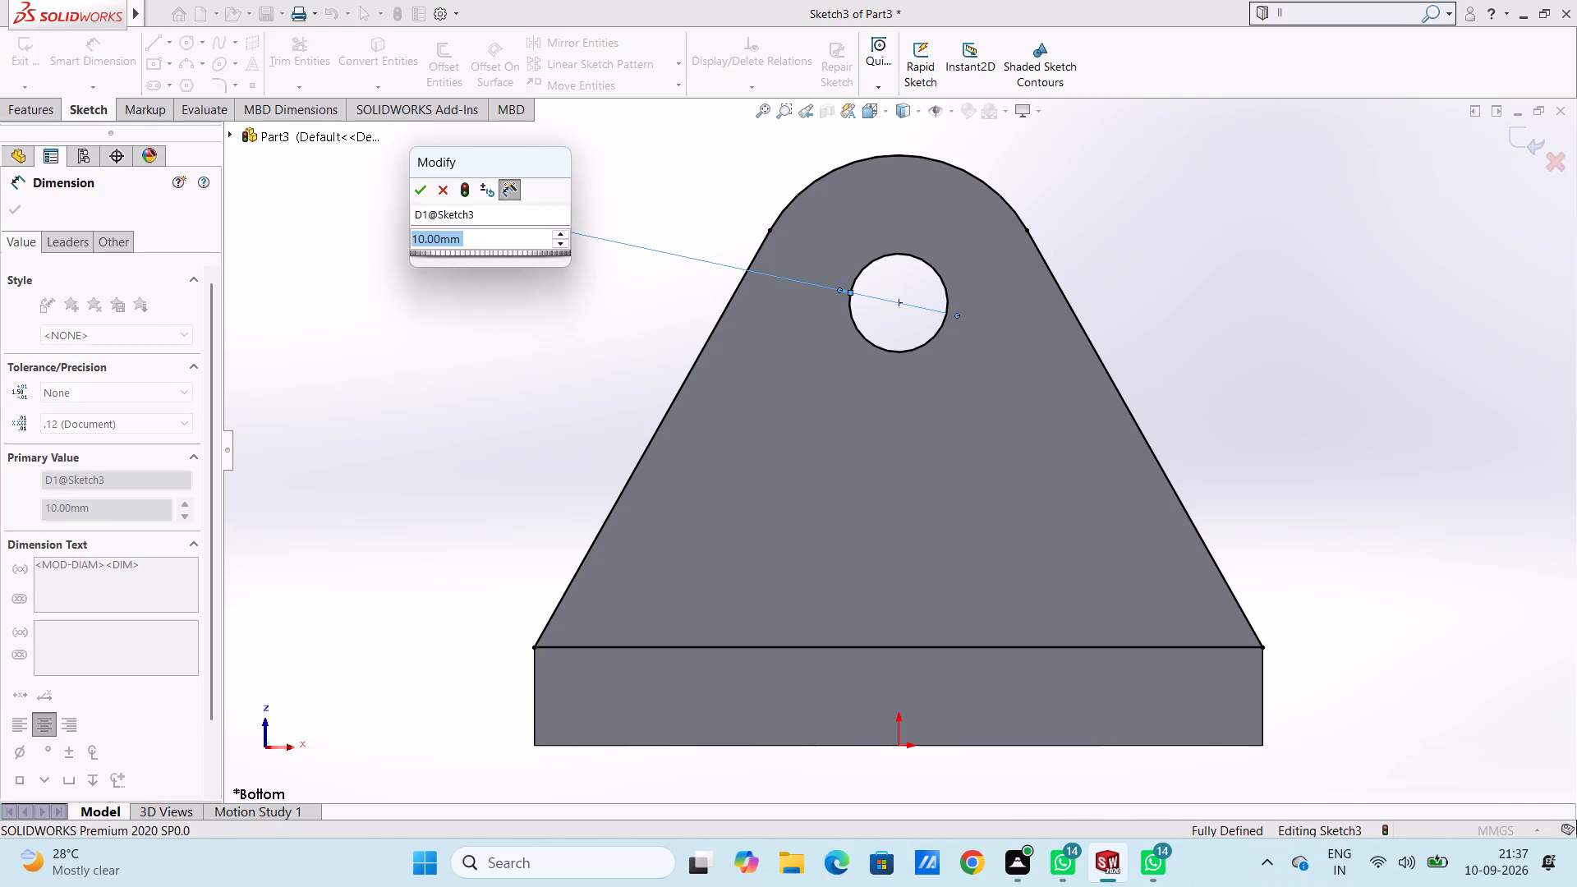
{"action": "key", "text": "Return"}
{"action": "left_click", "coordinate": [514, 301]}
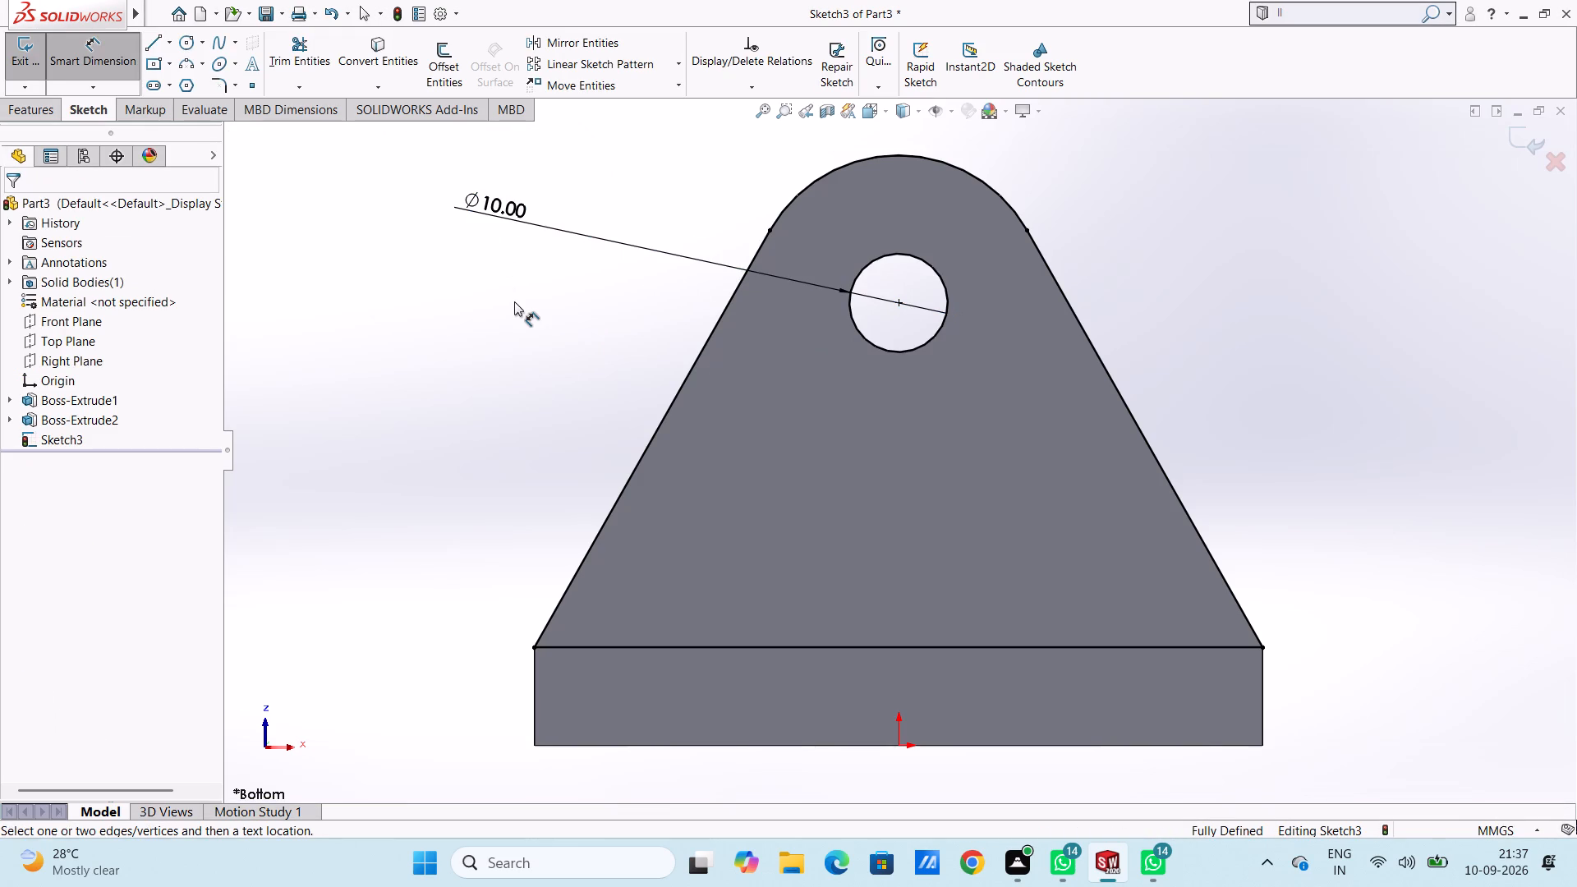
{"action": "key", "text": "Escape"}
Extrude the bottom profile as a Blind boss, 10 mm deep, reversed upward alongside the plate and merged with it.
{"action": "key", "text": "ctrl+7"}
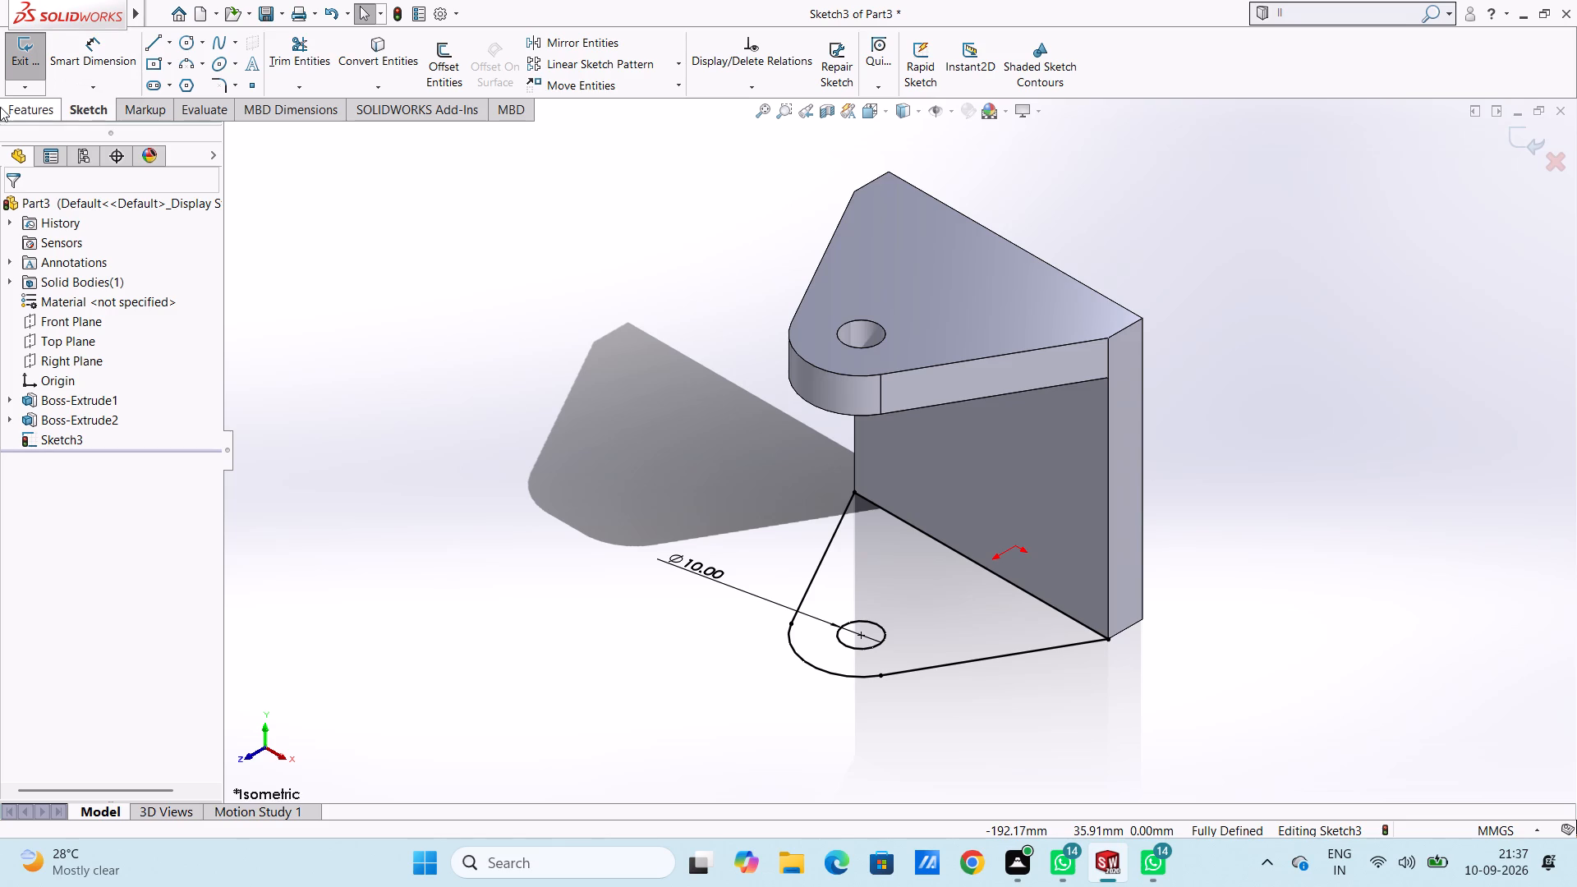
{"action": "left_click", "coordinate": [27, 103]}
{"action": "left_click", "coordinate": [43, 51]}
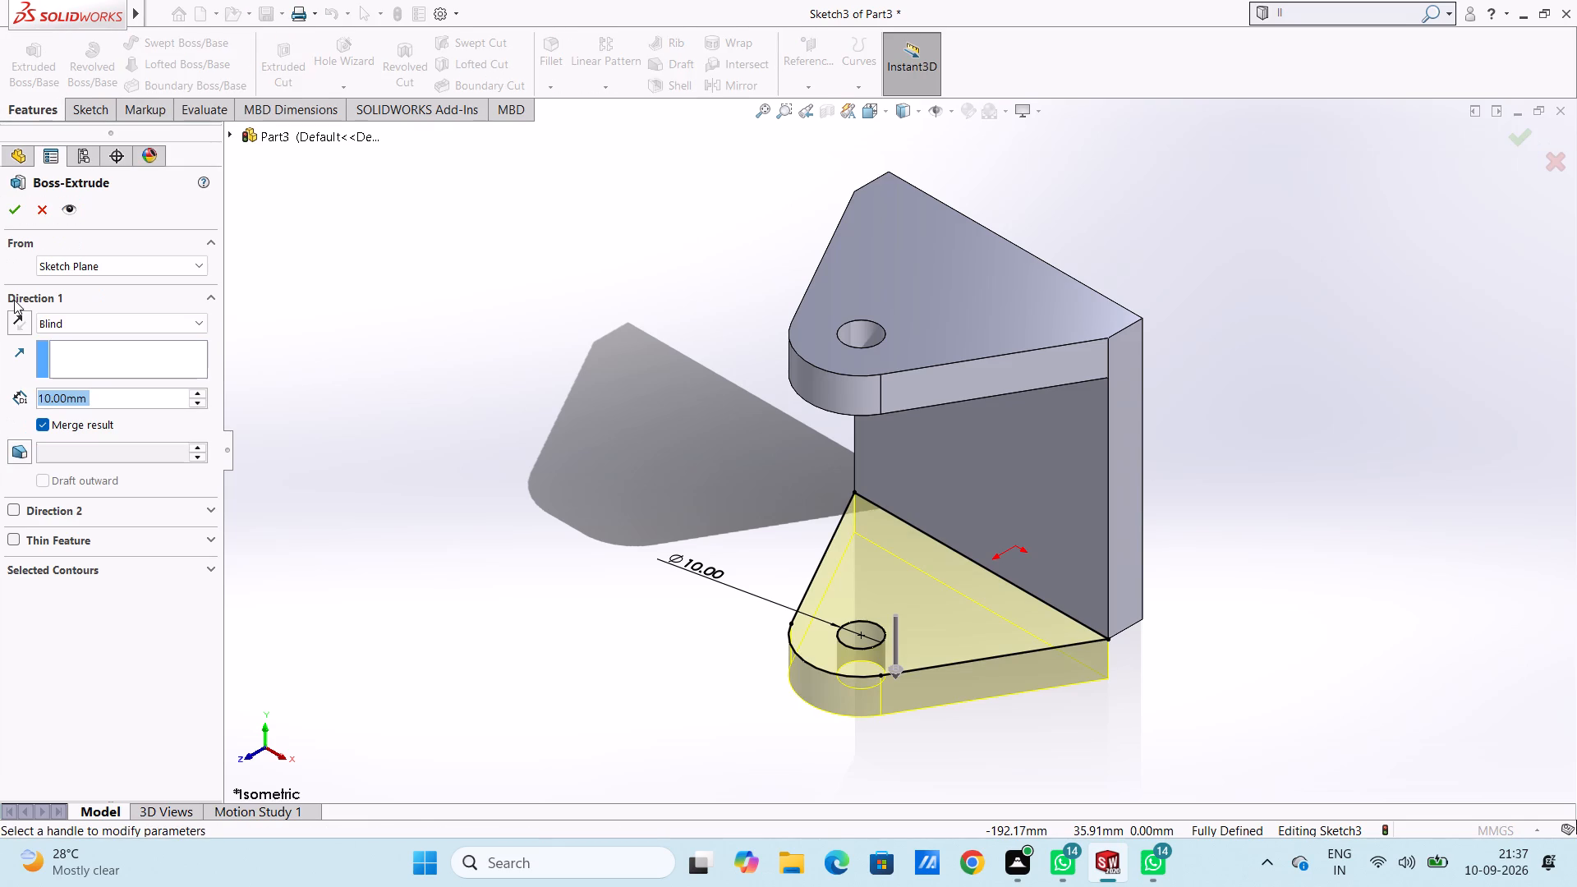
{"action": "left_click", "coordinate": [17, 320]}
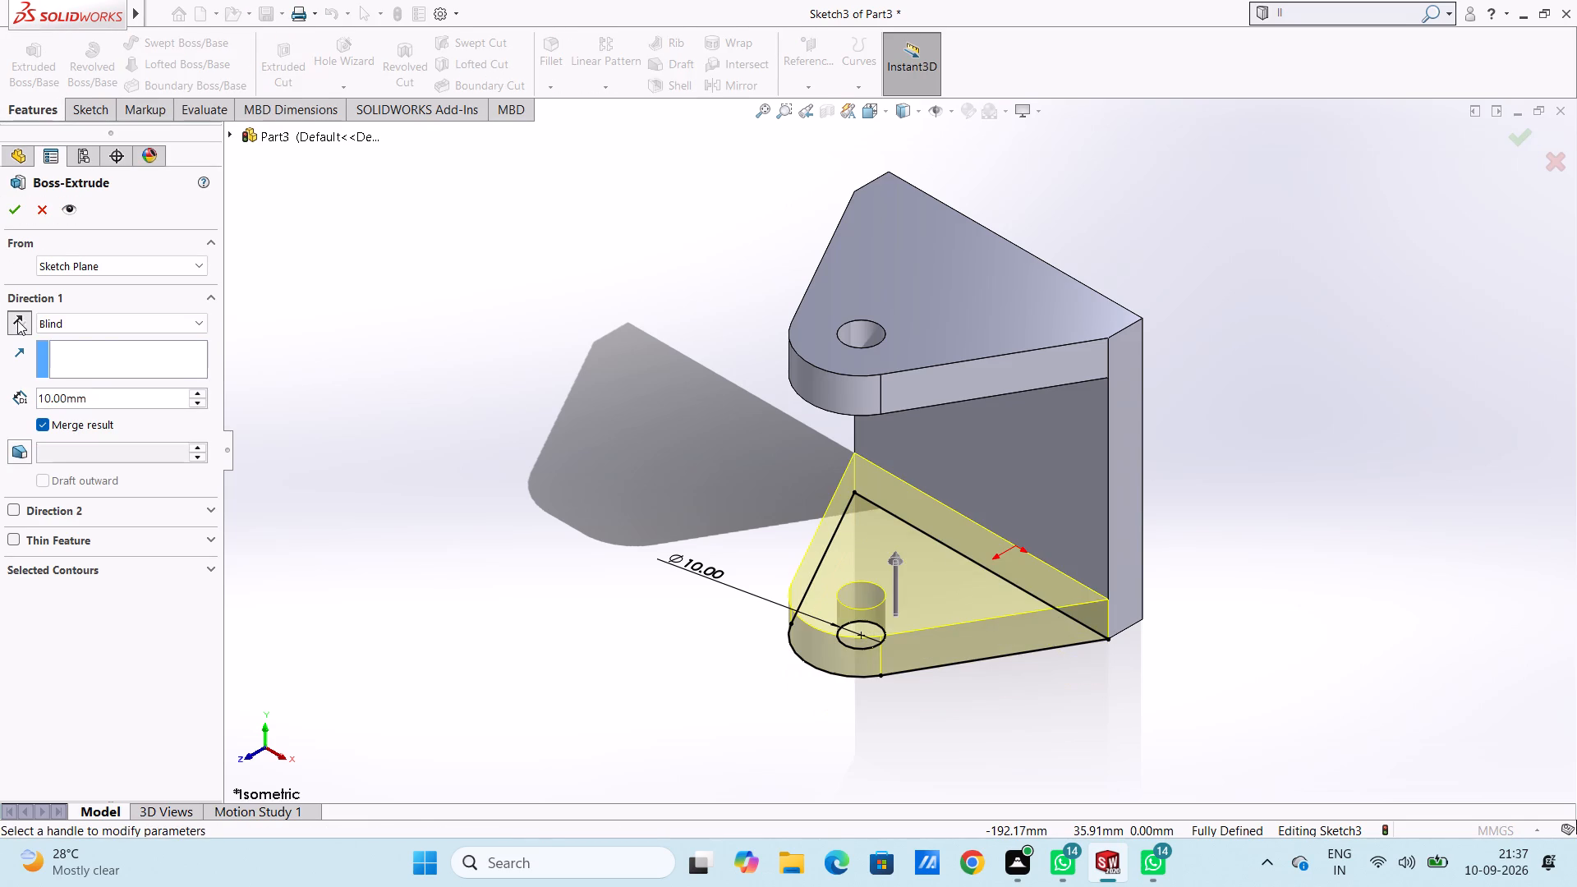
{"action": "left_click", "coordinate": [7, 205]}
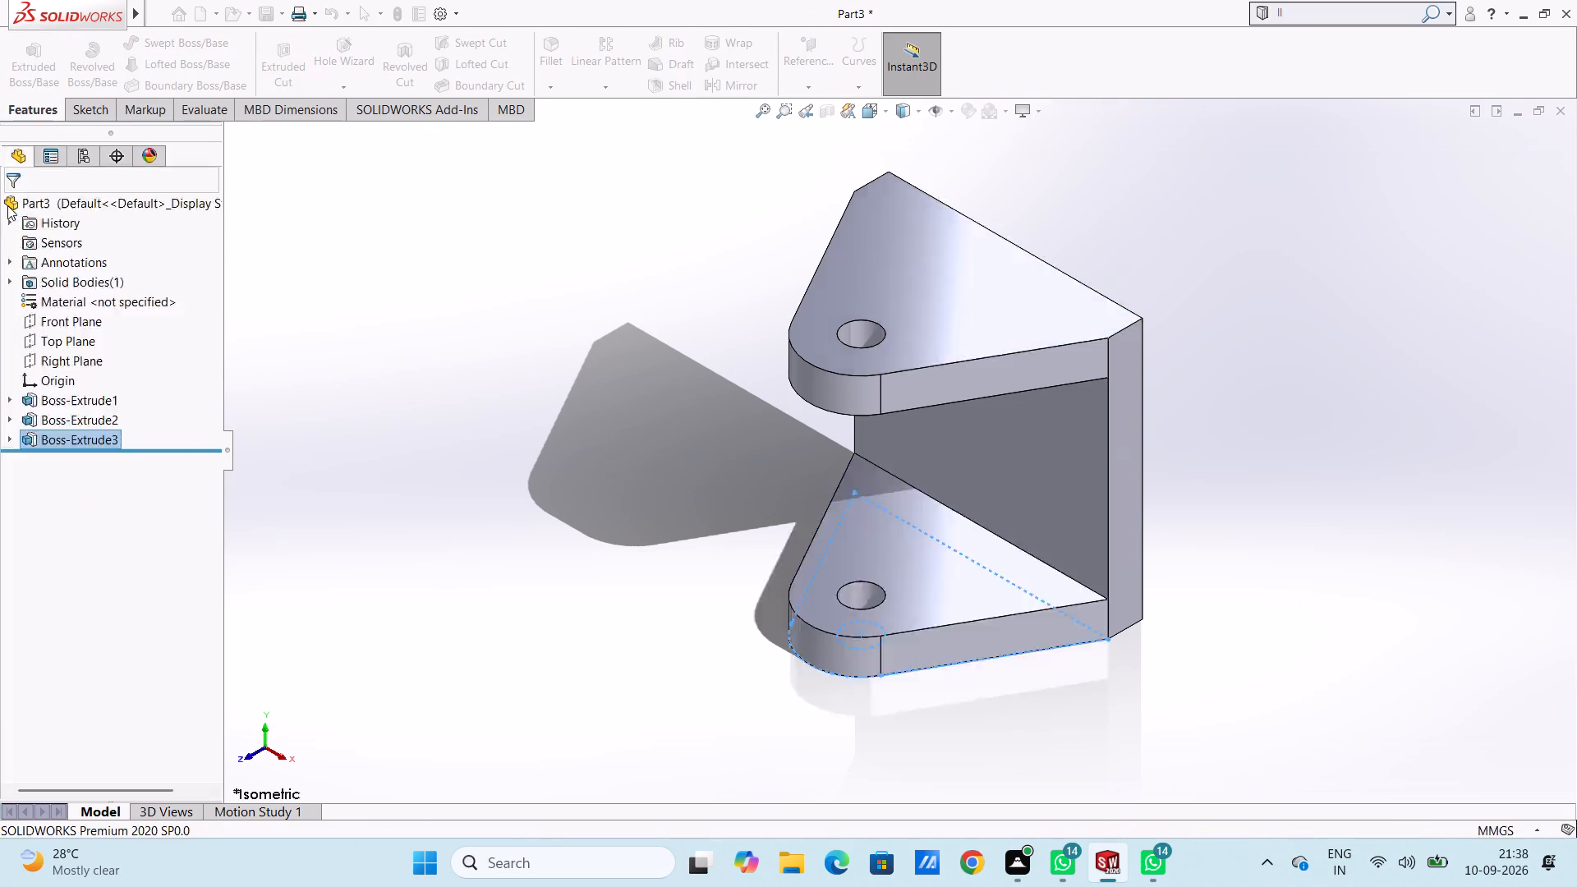
{"action": "left_click", "coordinate": [411, 300]}
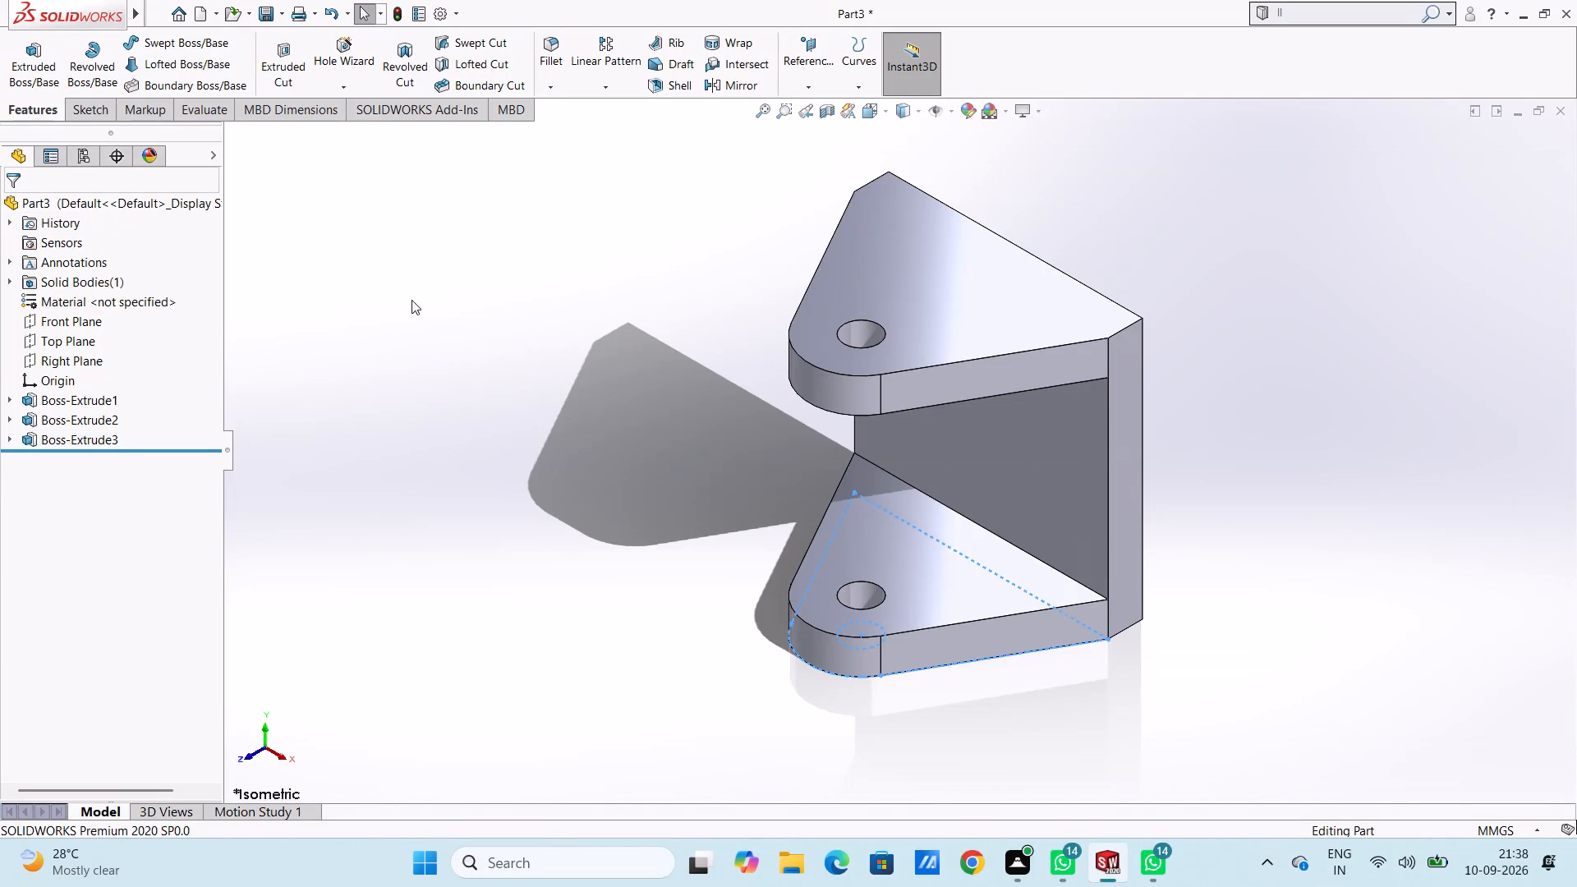
Start a new sketch on the plate's back face, viewed from the back.
{"action": "key", "text": "ctrl+1"}
{"action": "key", "text": "ctrl+2"}
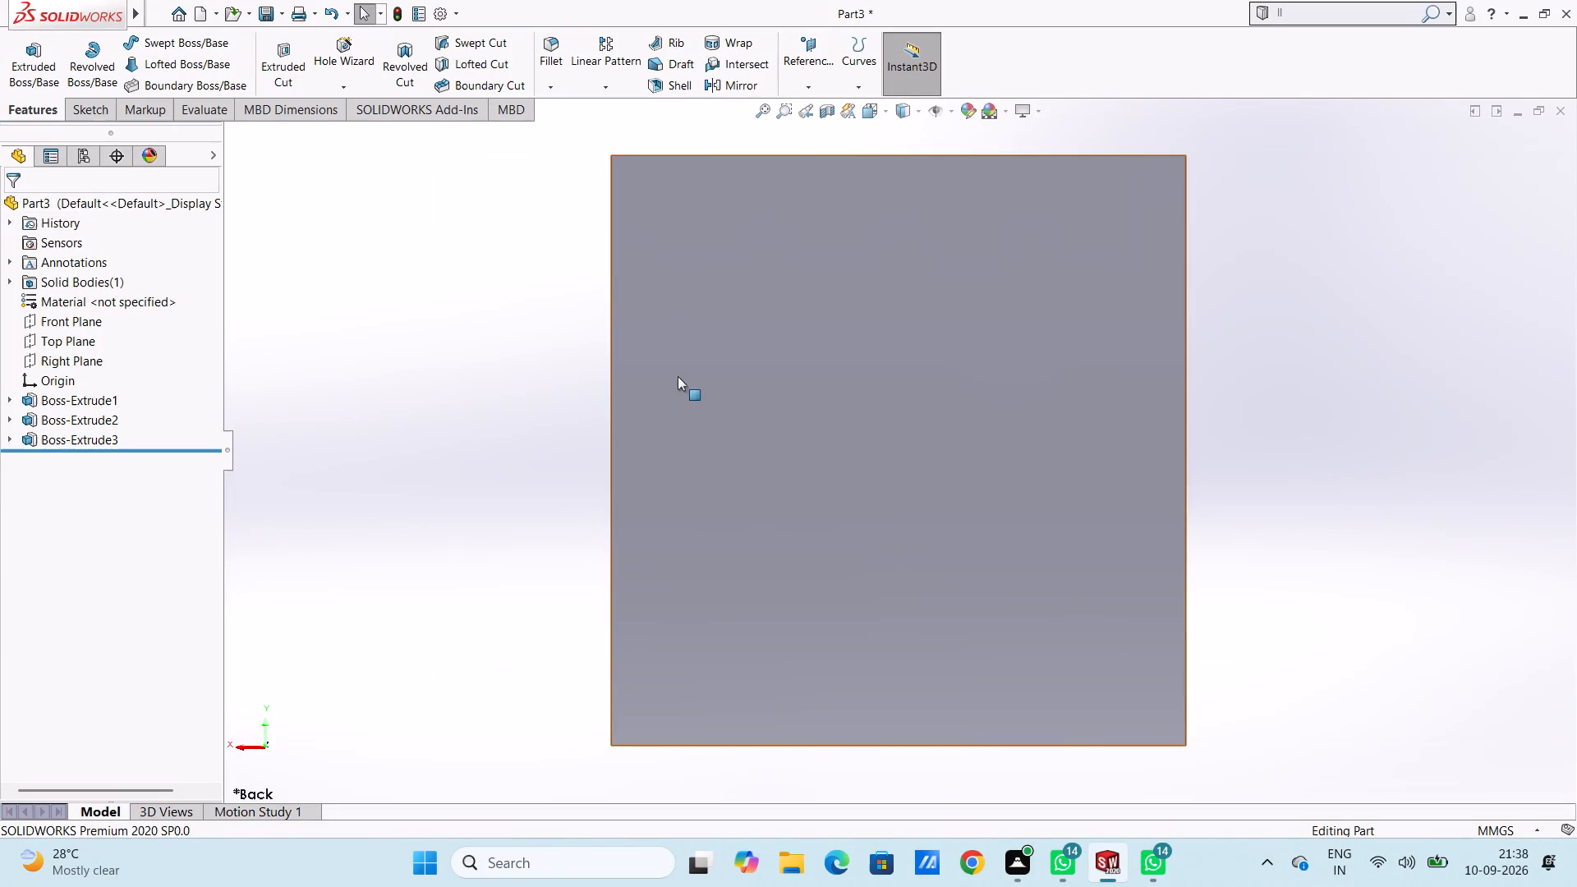
{"action": "left_click", "coordinate": [745, 383]}
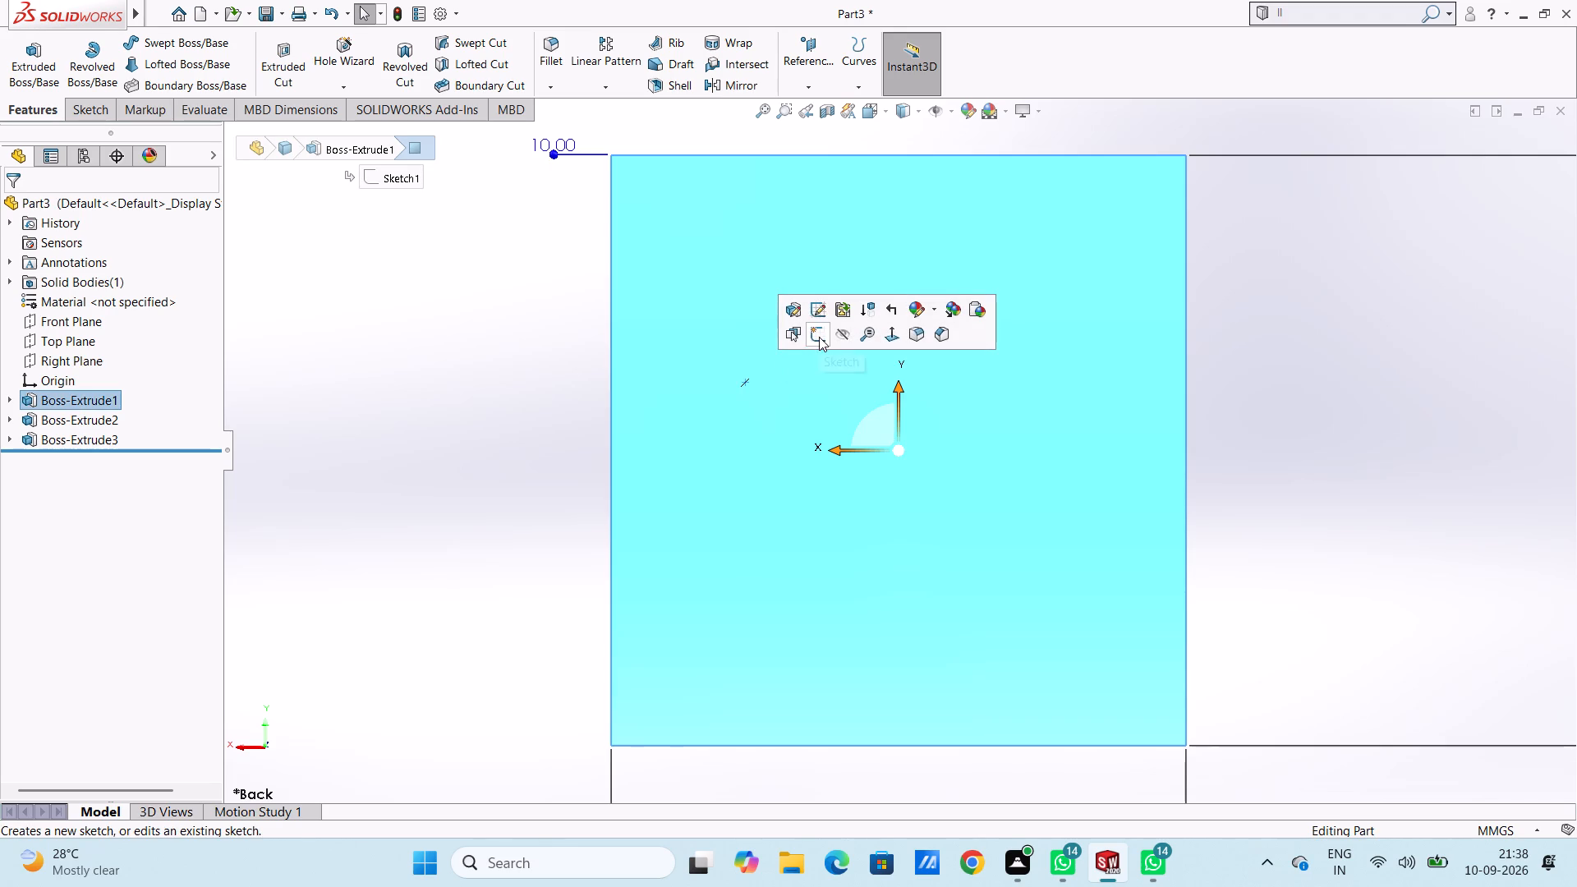
{"action": "left_click", "coordinate": [819, 337]}
{"action": "left_click", "coordinate": [491, 410]}
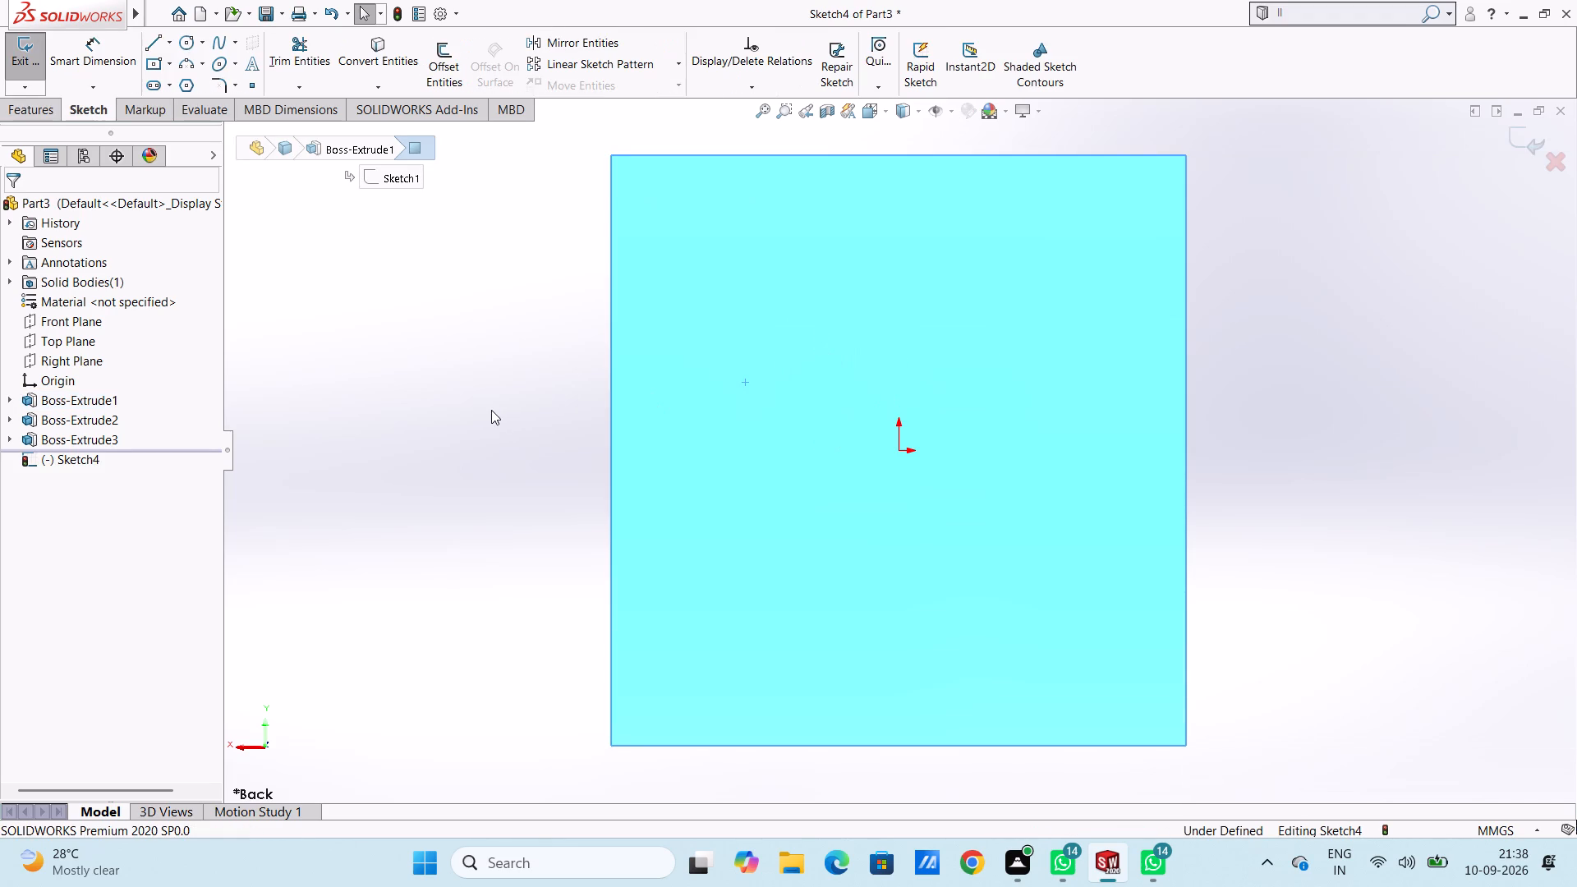
{"action": "scroll", "coordinate": [491, 410], "scroll_direction": "up", "scroll_amount": 2, "text": "ctrl"}
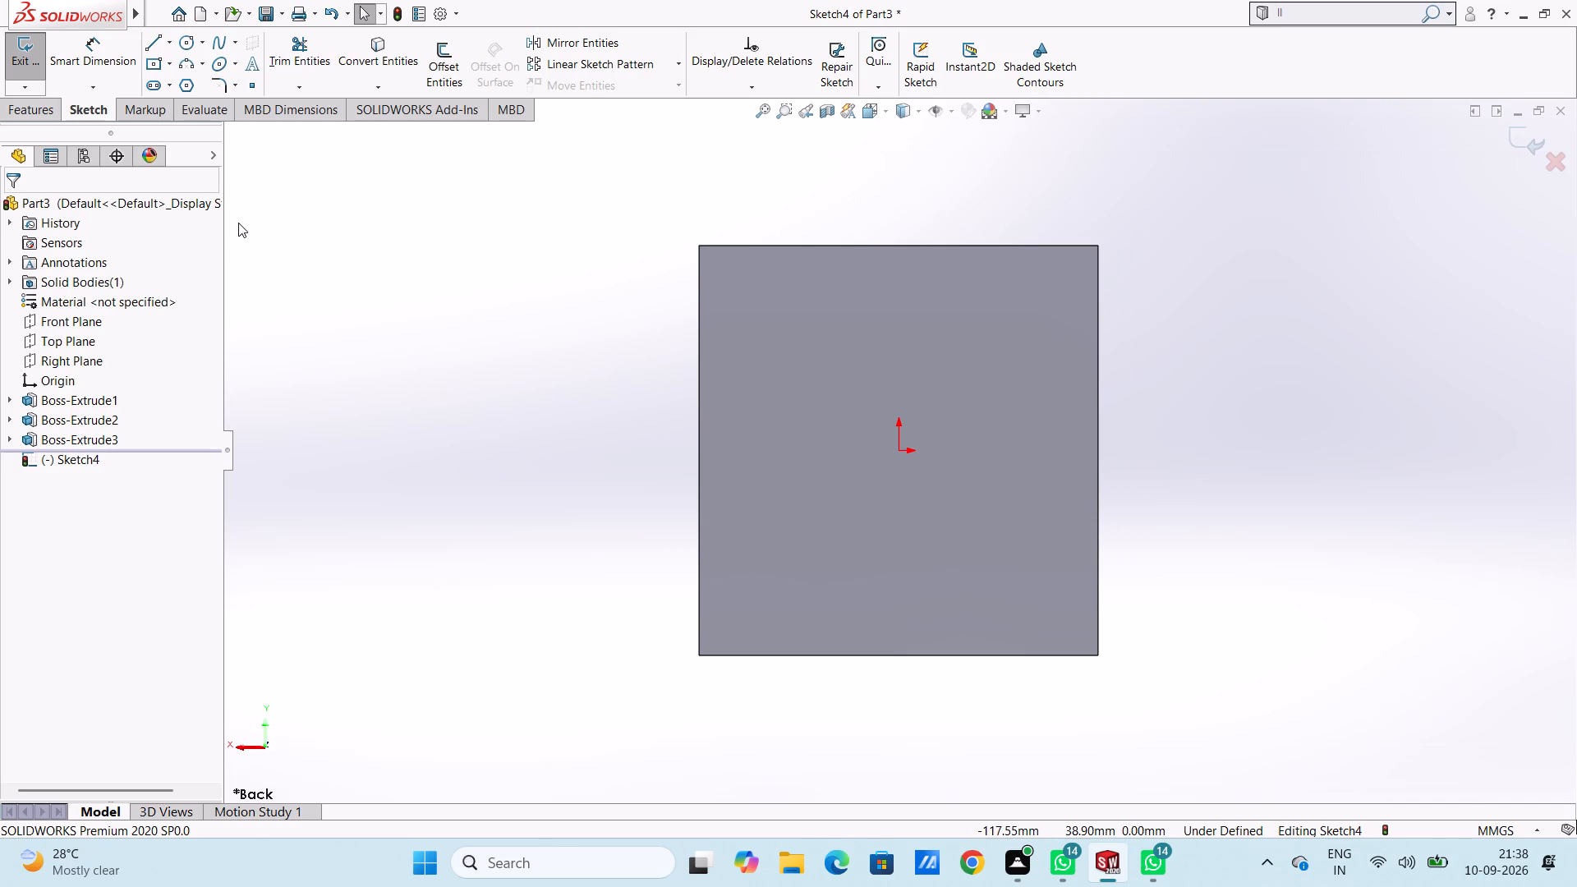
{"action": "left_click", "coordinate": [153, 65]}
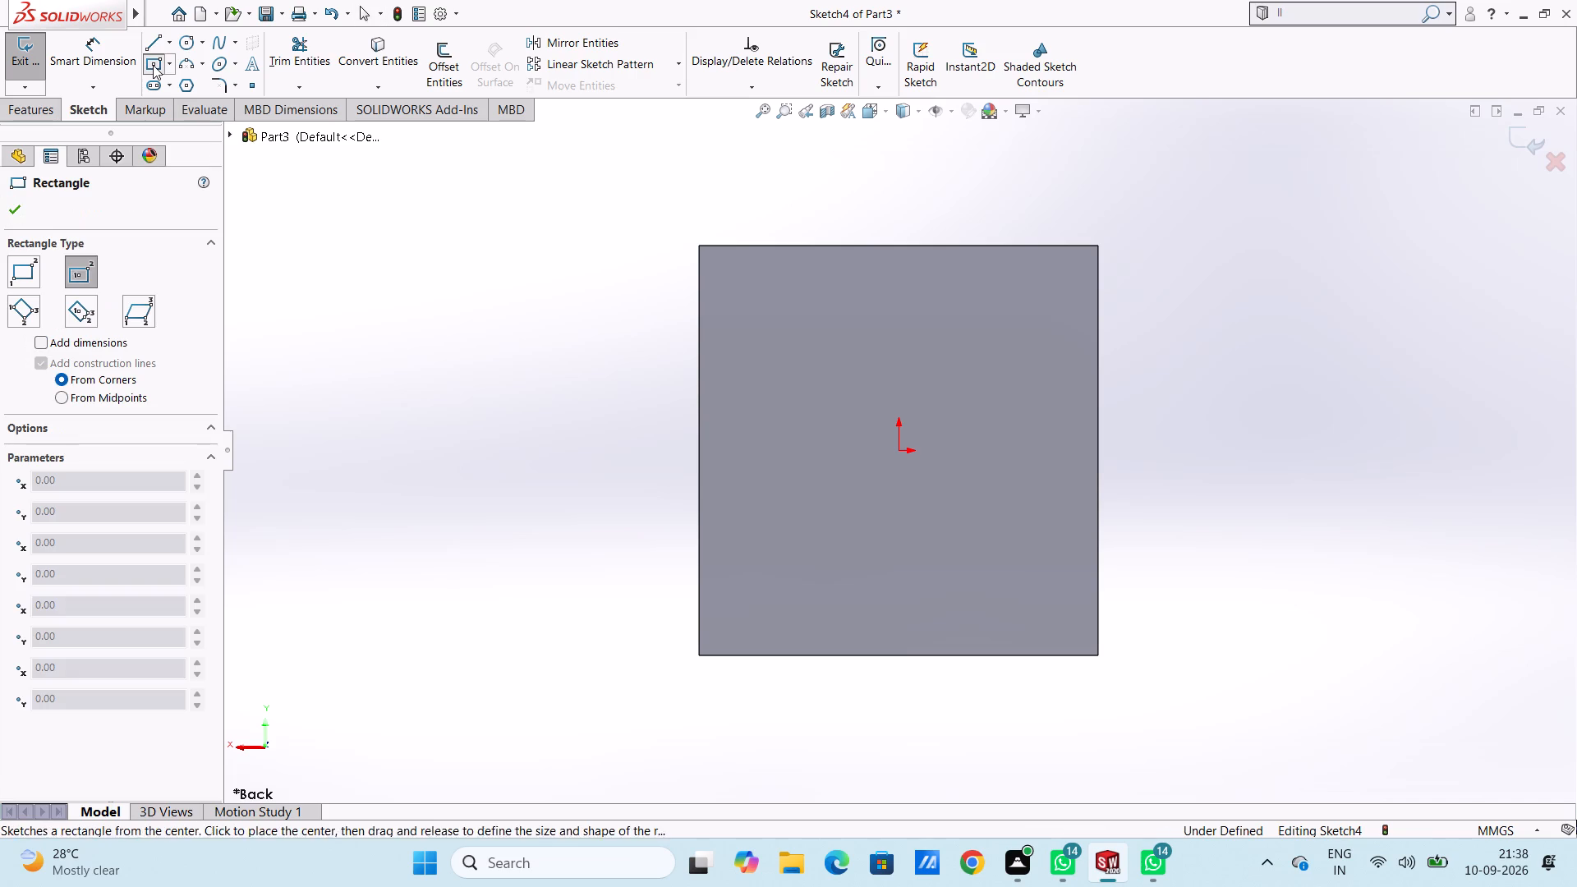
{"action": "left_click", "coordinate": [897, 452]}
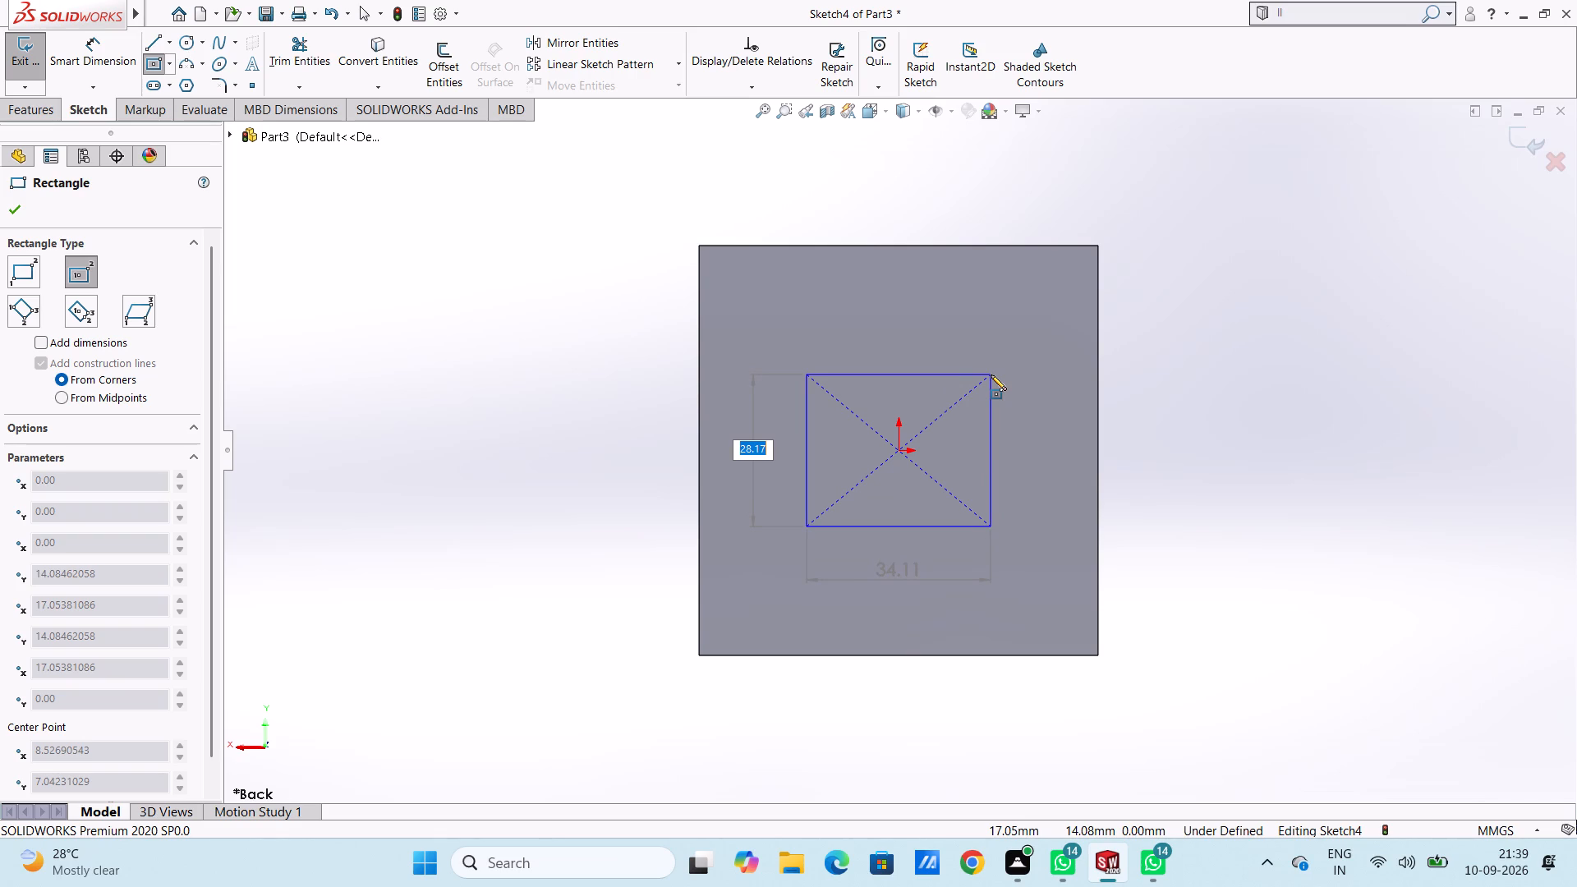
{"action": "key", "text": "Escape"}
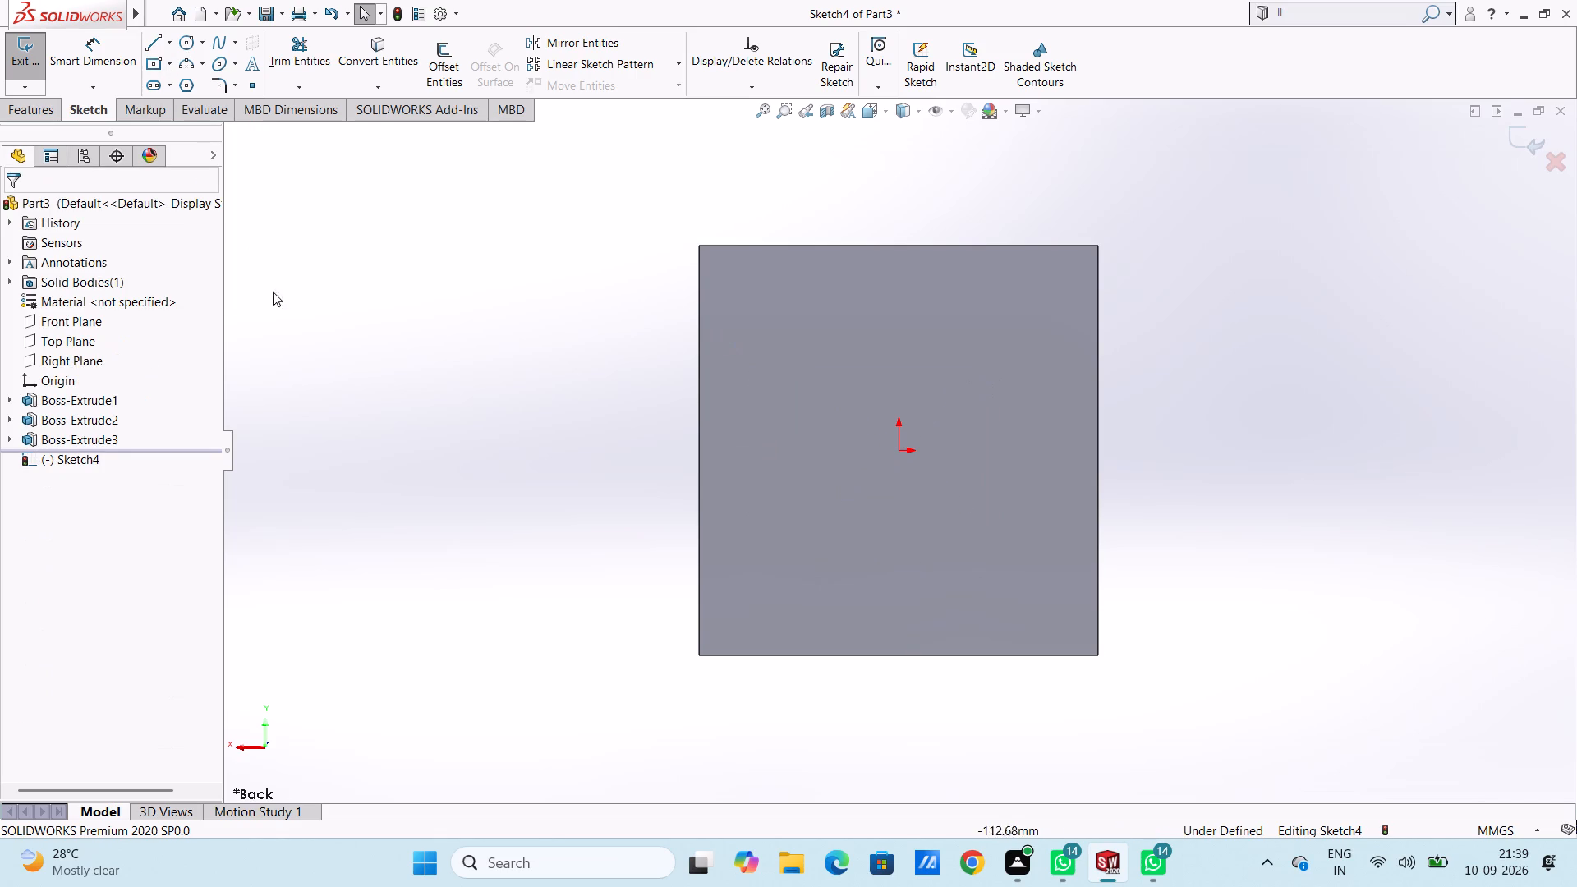
Sketch a circle of 30 mm radius centred on the origin of the back face.
{"action": "left_click", "coordinate": [181, 39]}
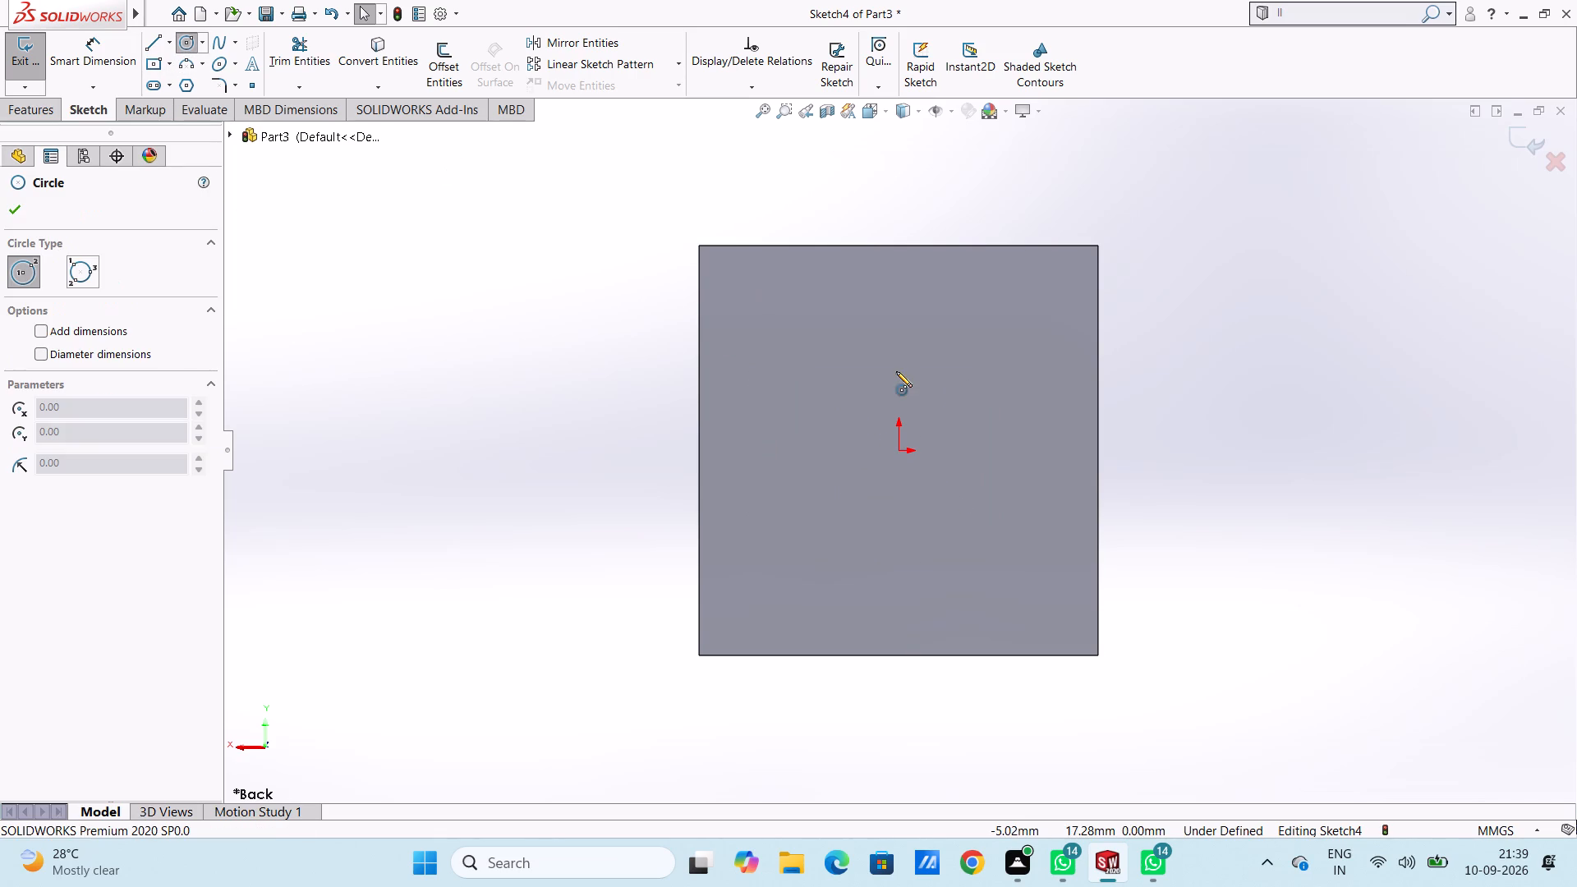
{"action": "left_click", "coordinate": [898, 449]}
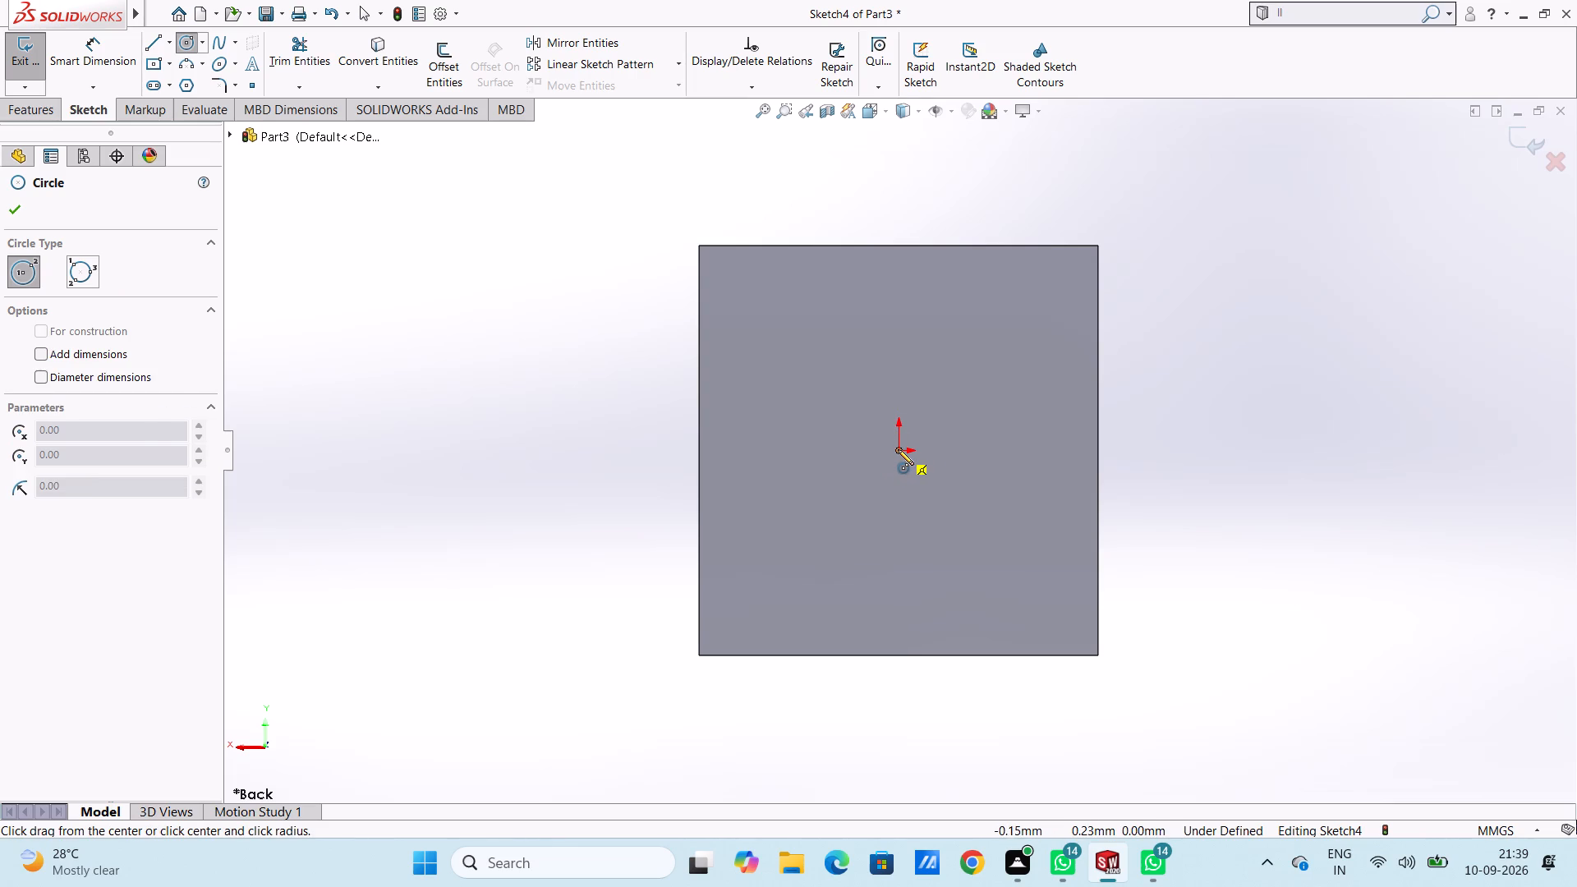
{"action": "type", "text": "30"}
{"action": "key", "text": "Return"}
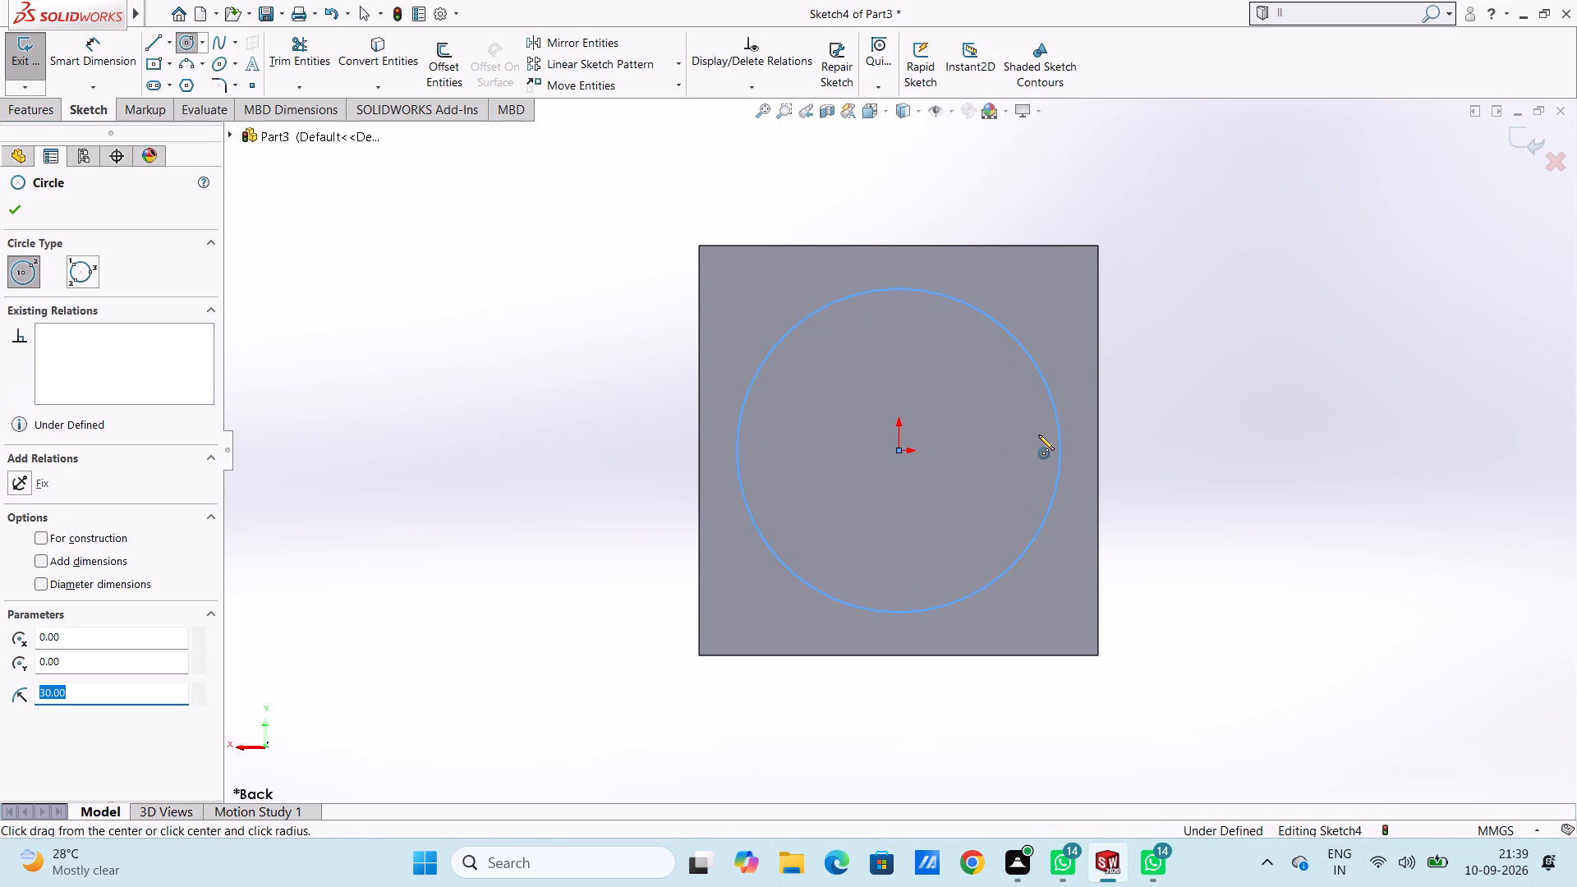
{"action": "key", "text": "Escape"}
{"action": "key", "text": "Escape"}
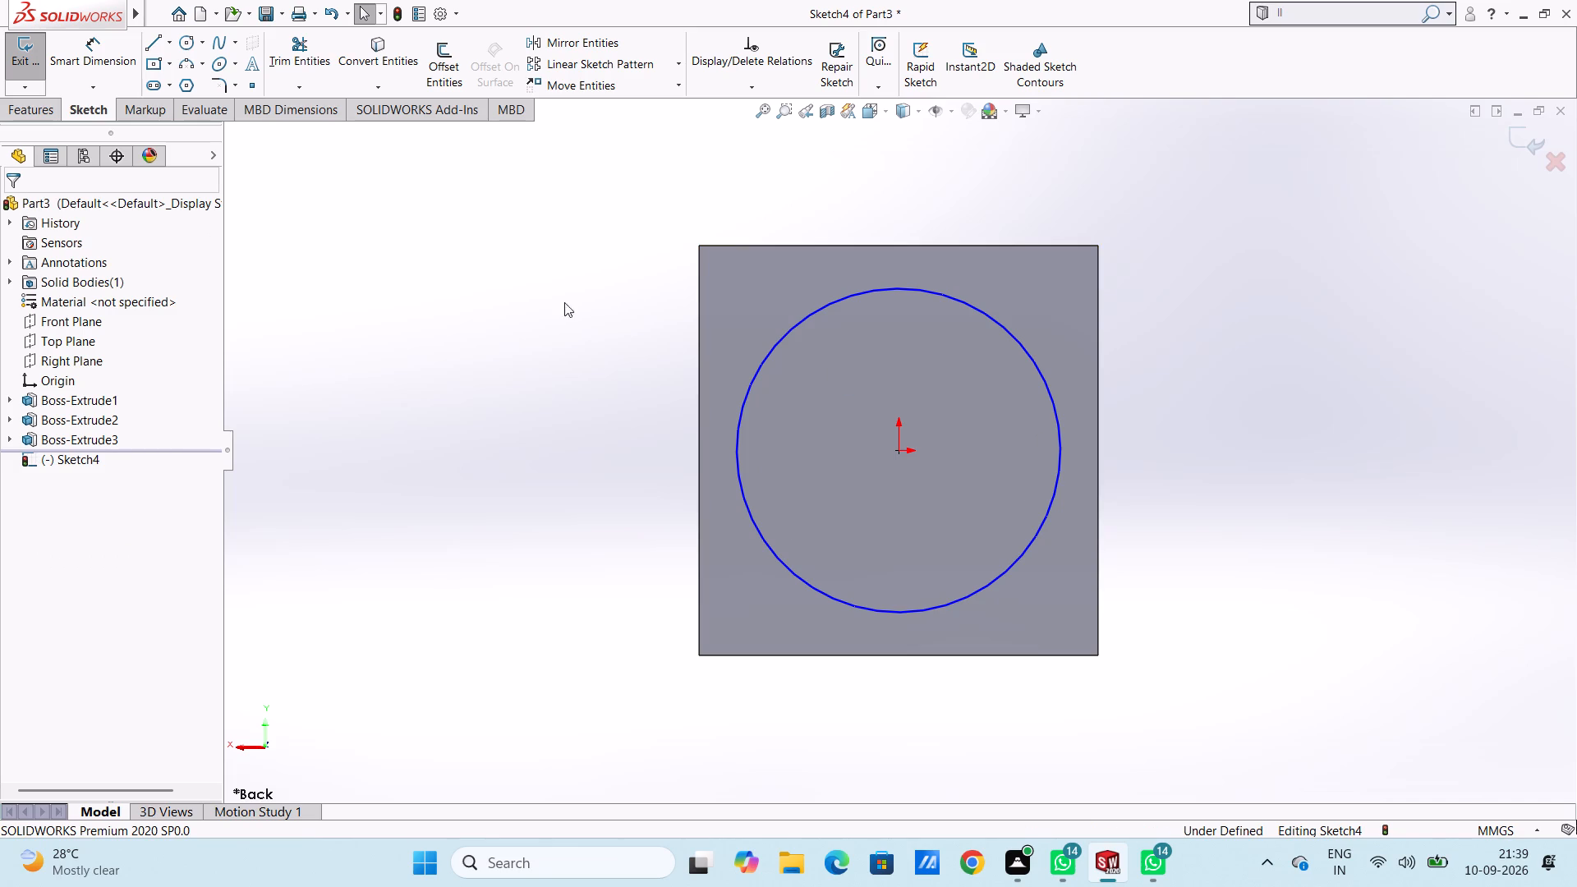
Sketch a centre rectangle about 47 x 37 mm from the origin, with its corners on the circle.
{"action": "left_click", "coordinate": [150, 68]}
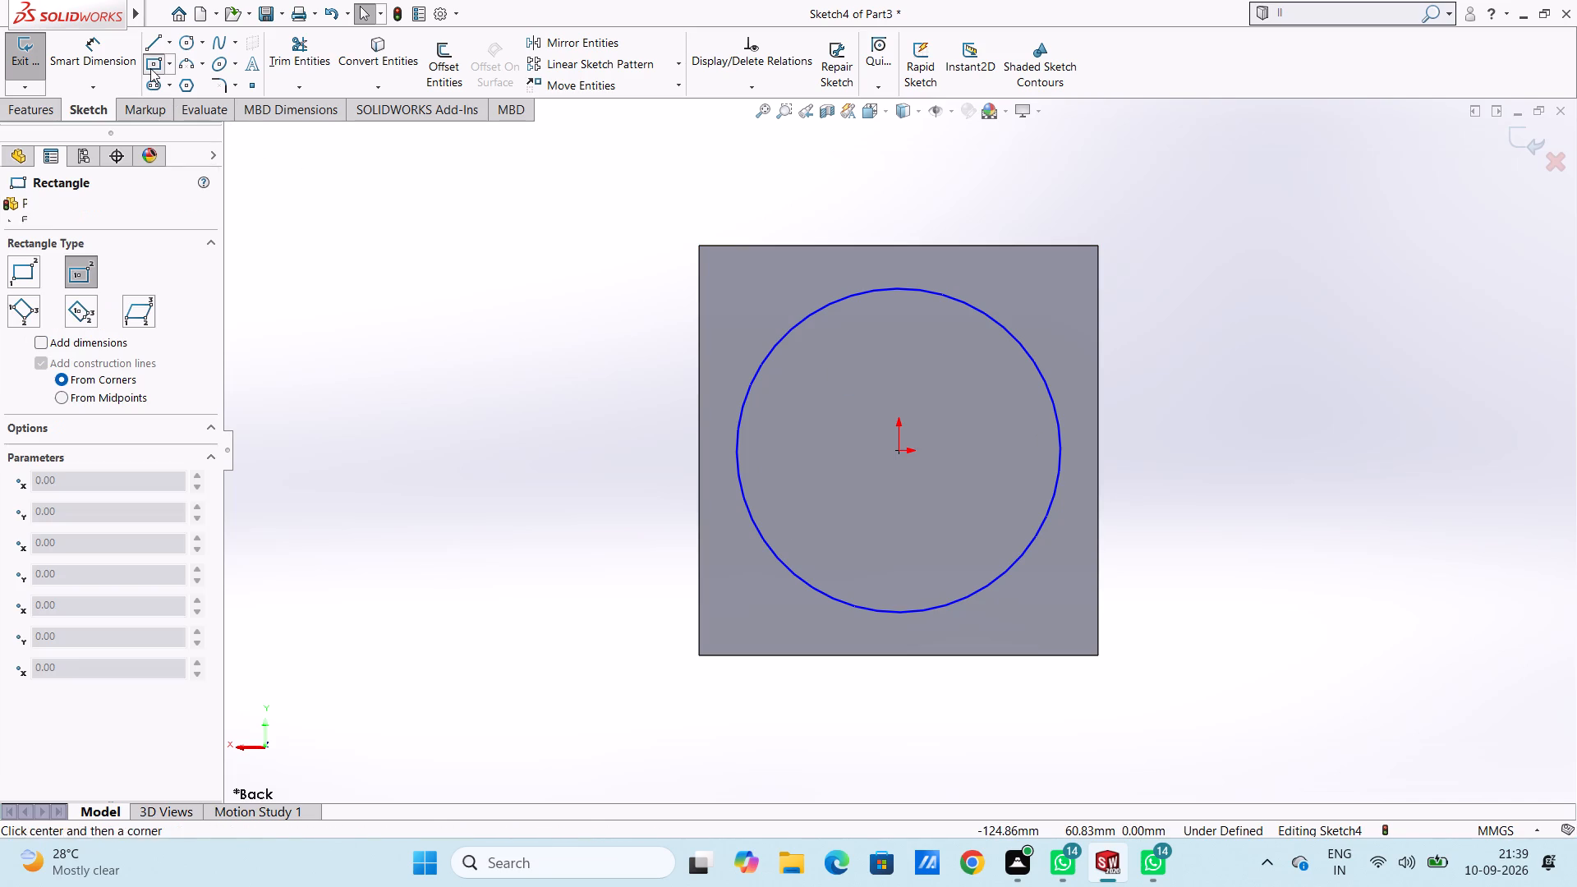
{"action": "left_click", "coordinate": [896, 449]}
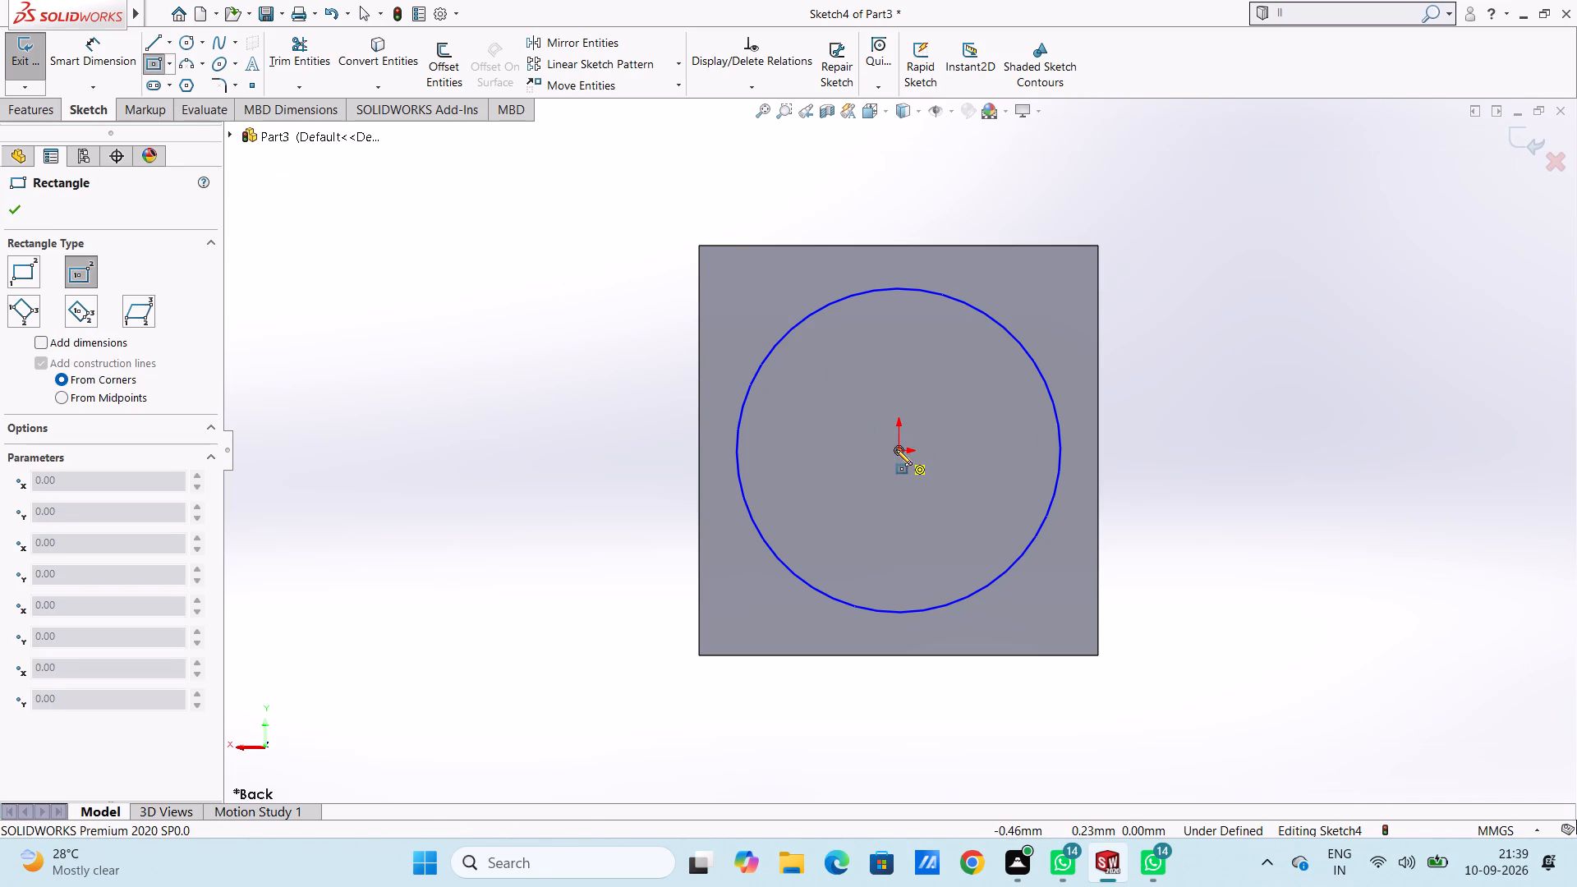
{"action": "left_click", "coordinate": [1023, 352]}
{"action": "key", "text": "Escape"}
{"action": "key", "text": "Escape"}
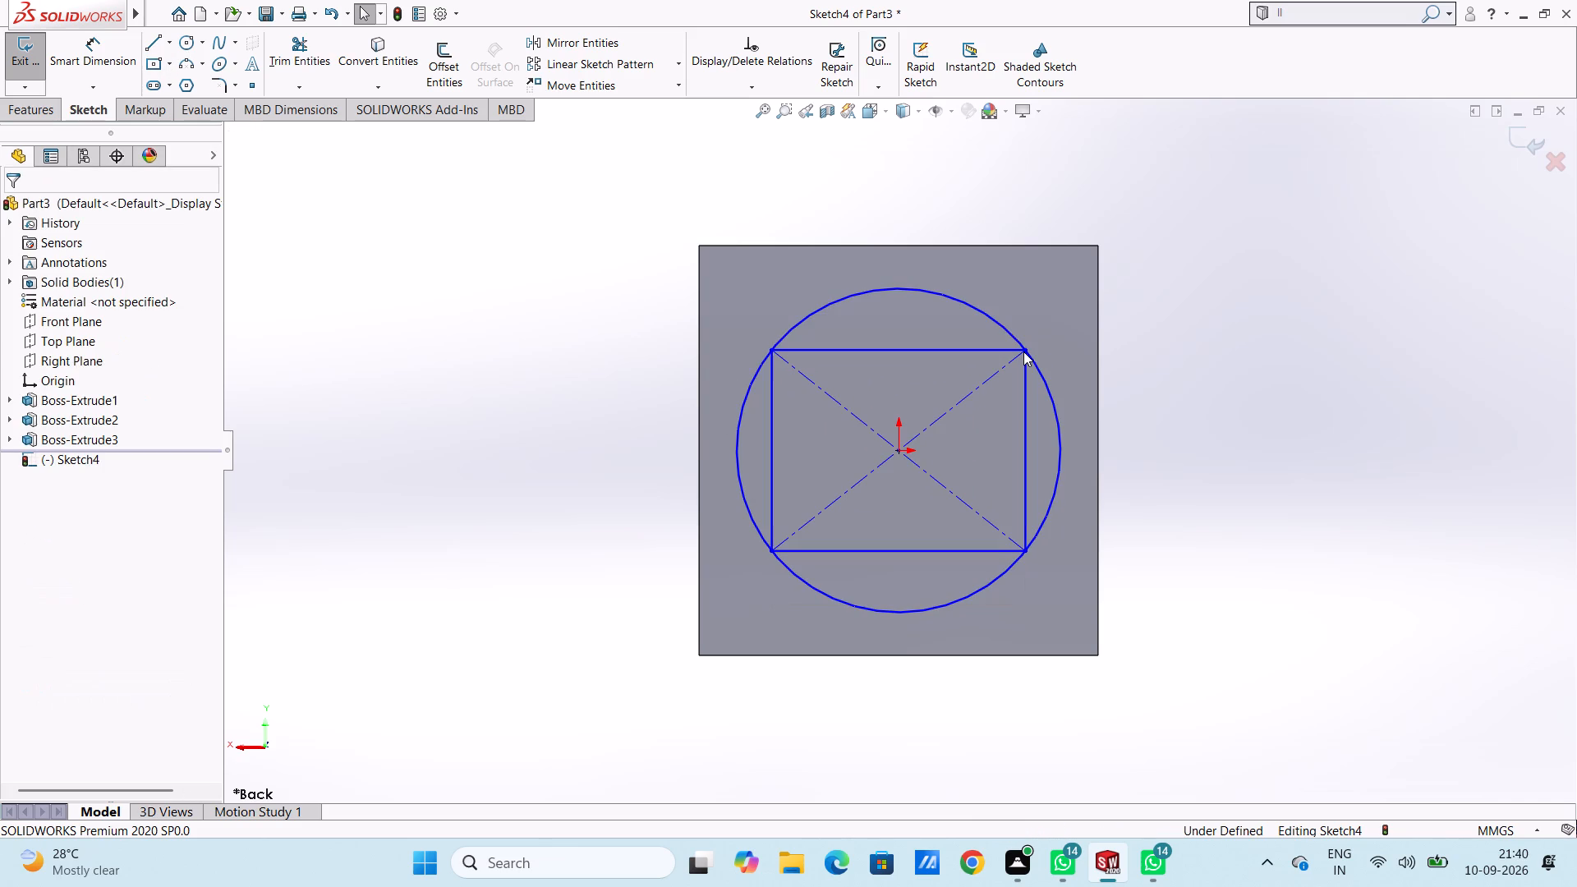
Trim the circle's top and bottom arcs and the rectangle's two vertical sides, leaving a flat-sided profile with arc ends.
{"action": "left_click", "coordinate": [300, 40]}
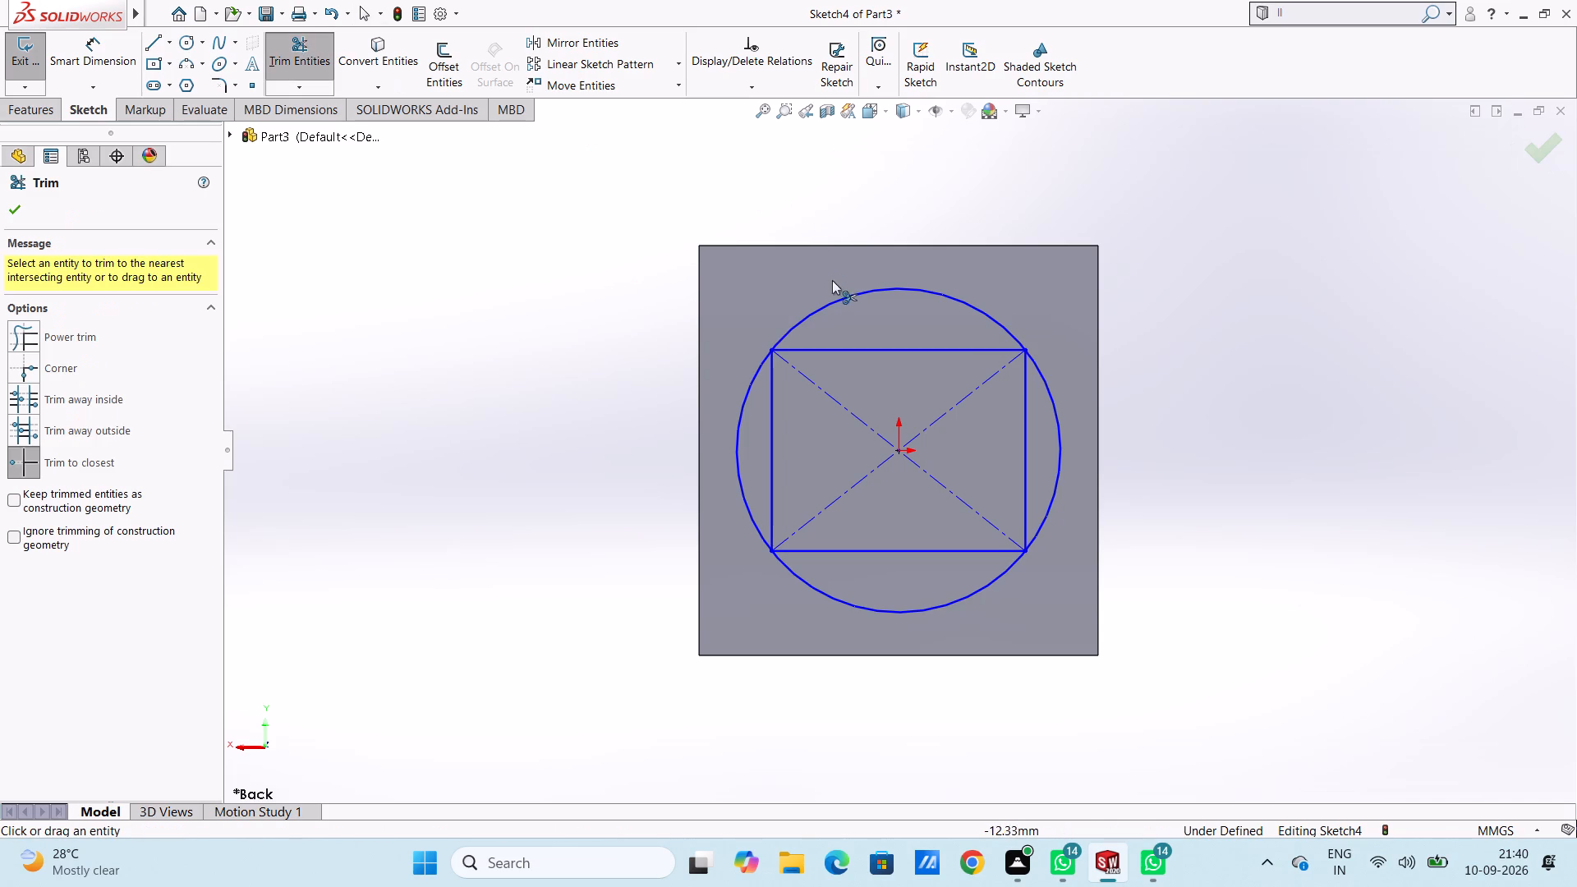
{"action": "left_click", "coordinate": [837, 301]}
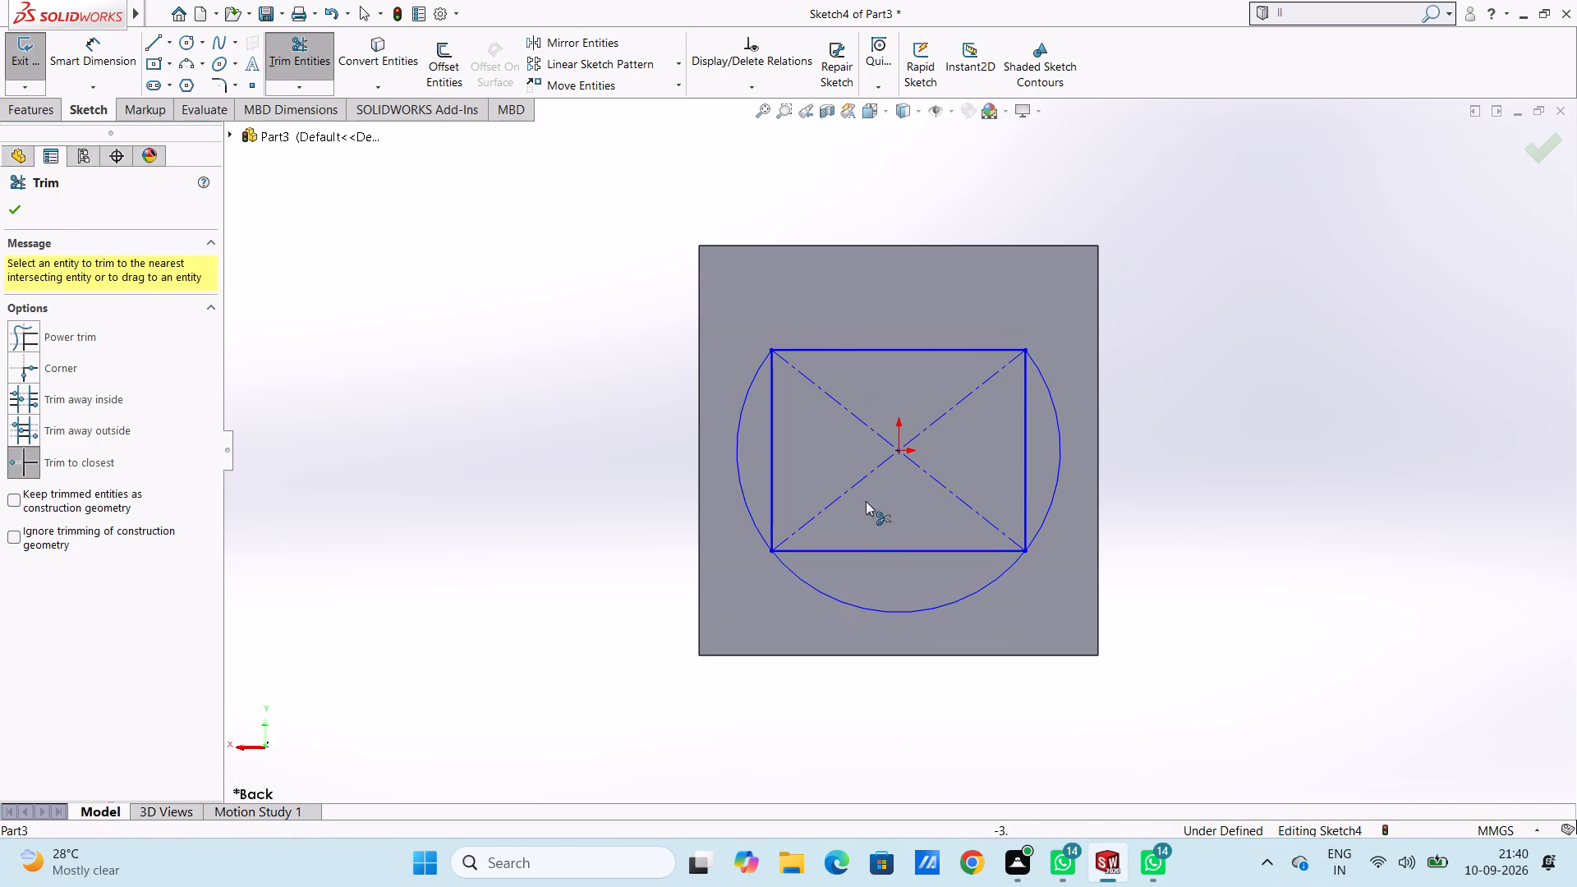
{"action": "left_click", "coordinate": [856, 604]}
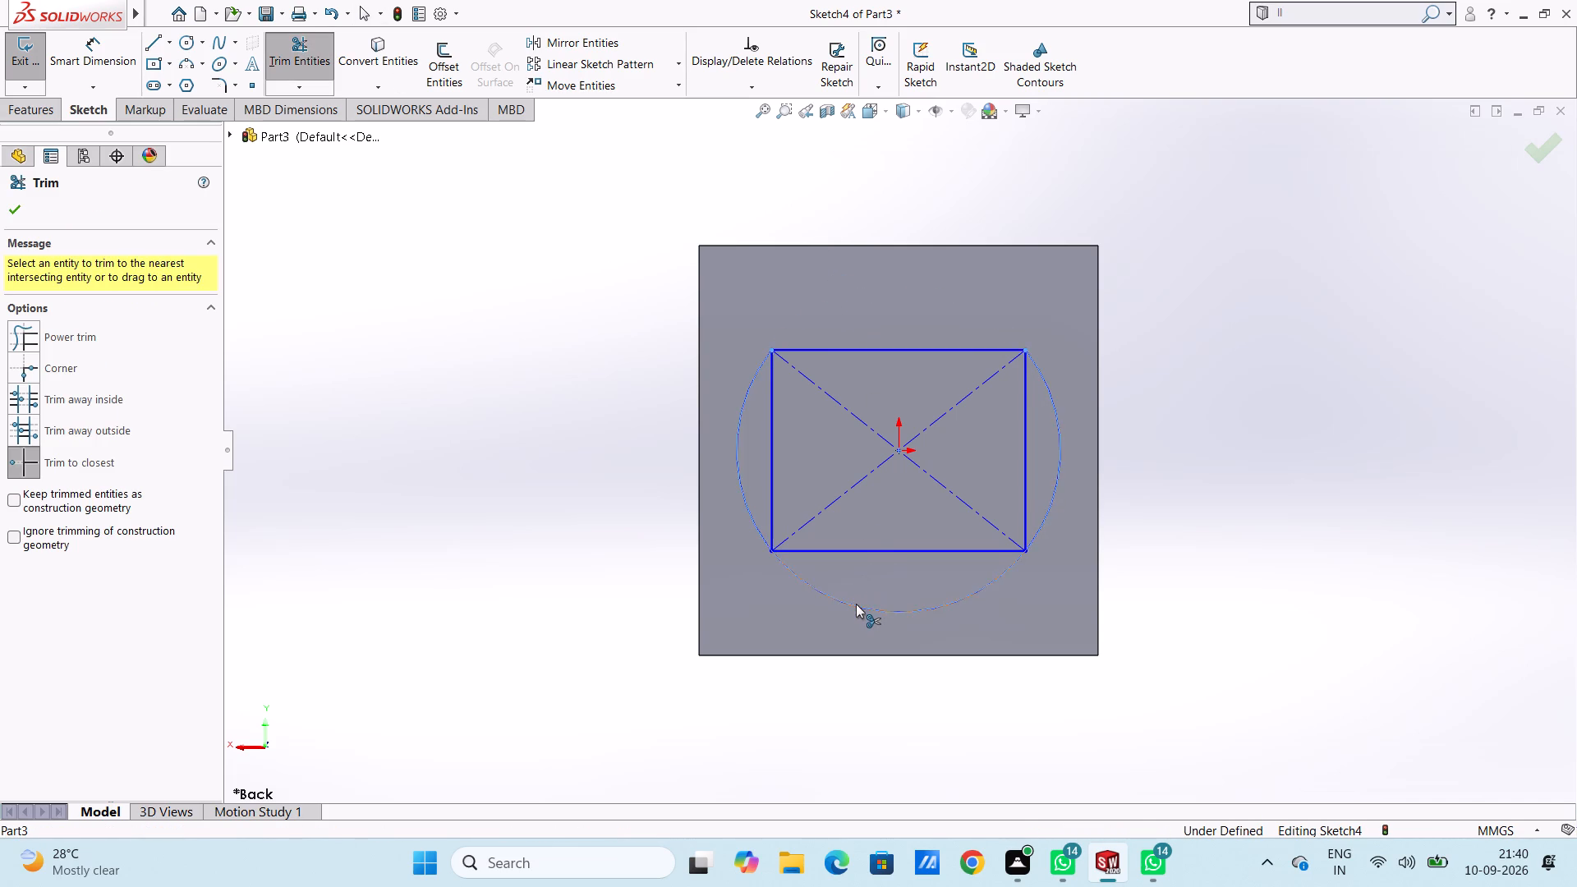
{"action": "left_click", "coordinate": [770, 445]}
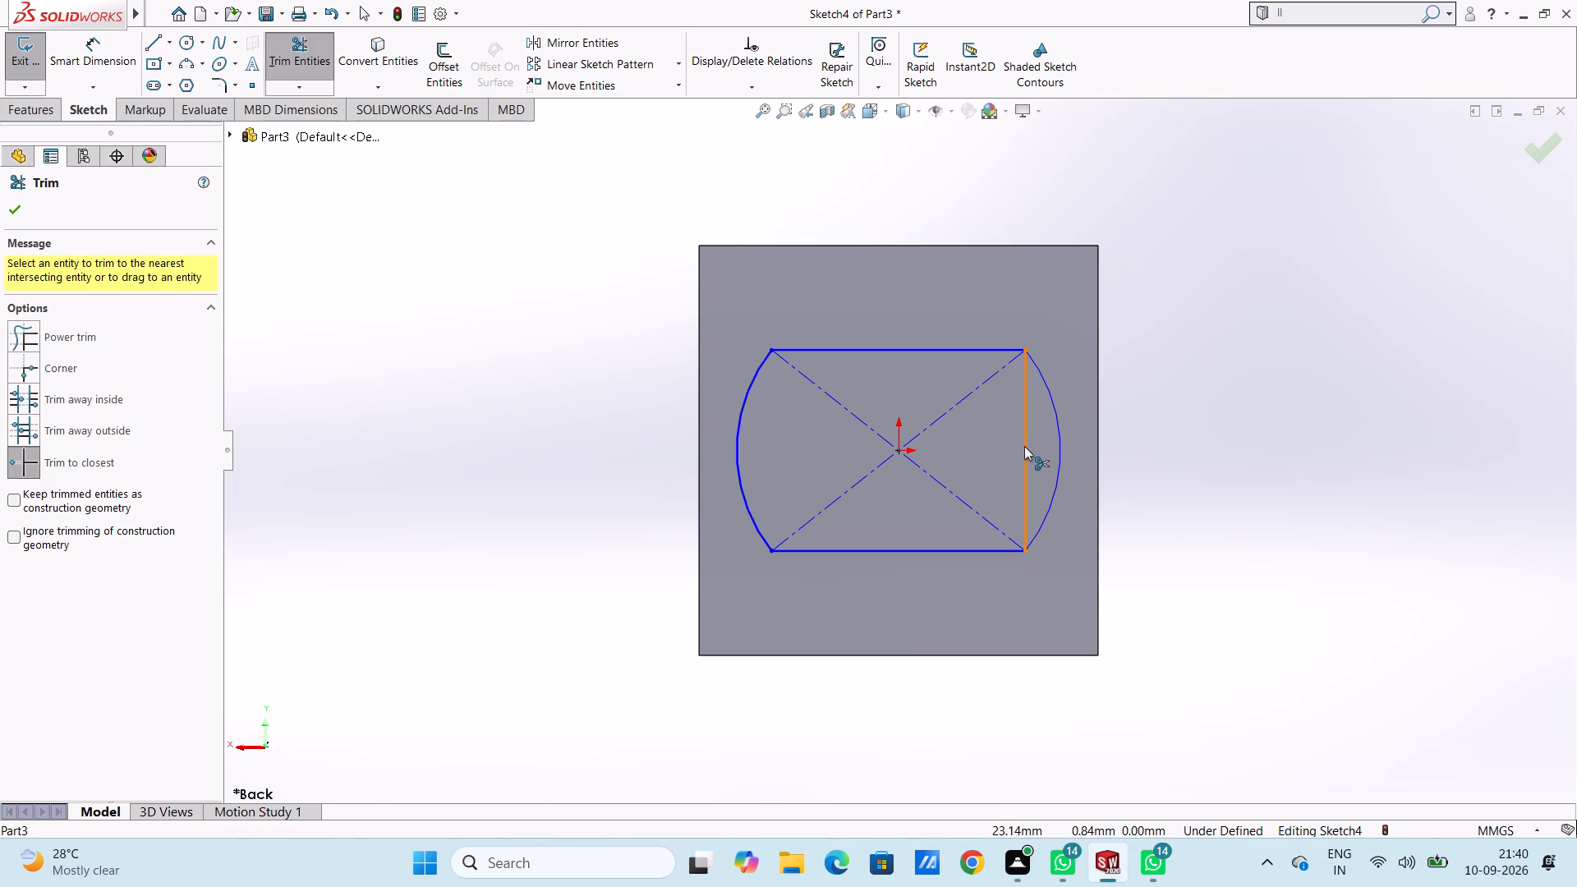
{"action": "left_click", "coordinate": [1024, 447]}
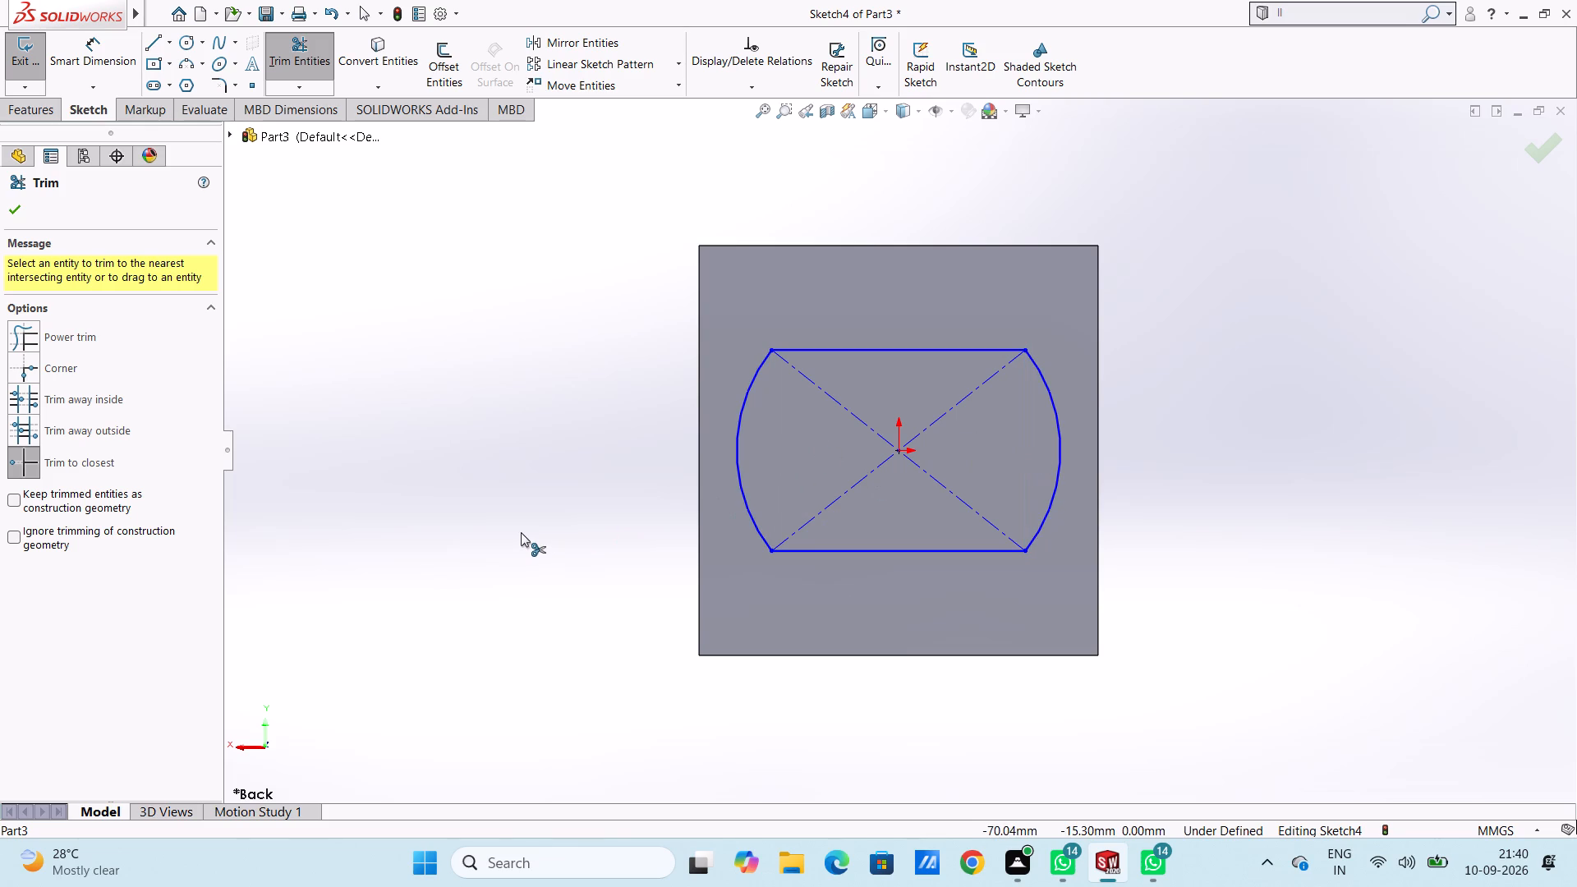
{"action": "key", "text": "Escape"}
{"action": "key", "text": "Escape"}
{"action": "key", "text": "Escape"}
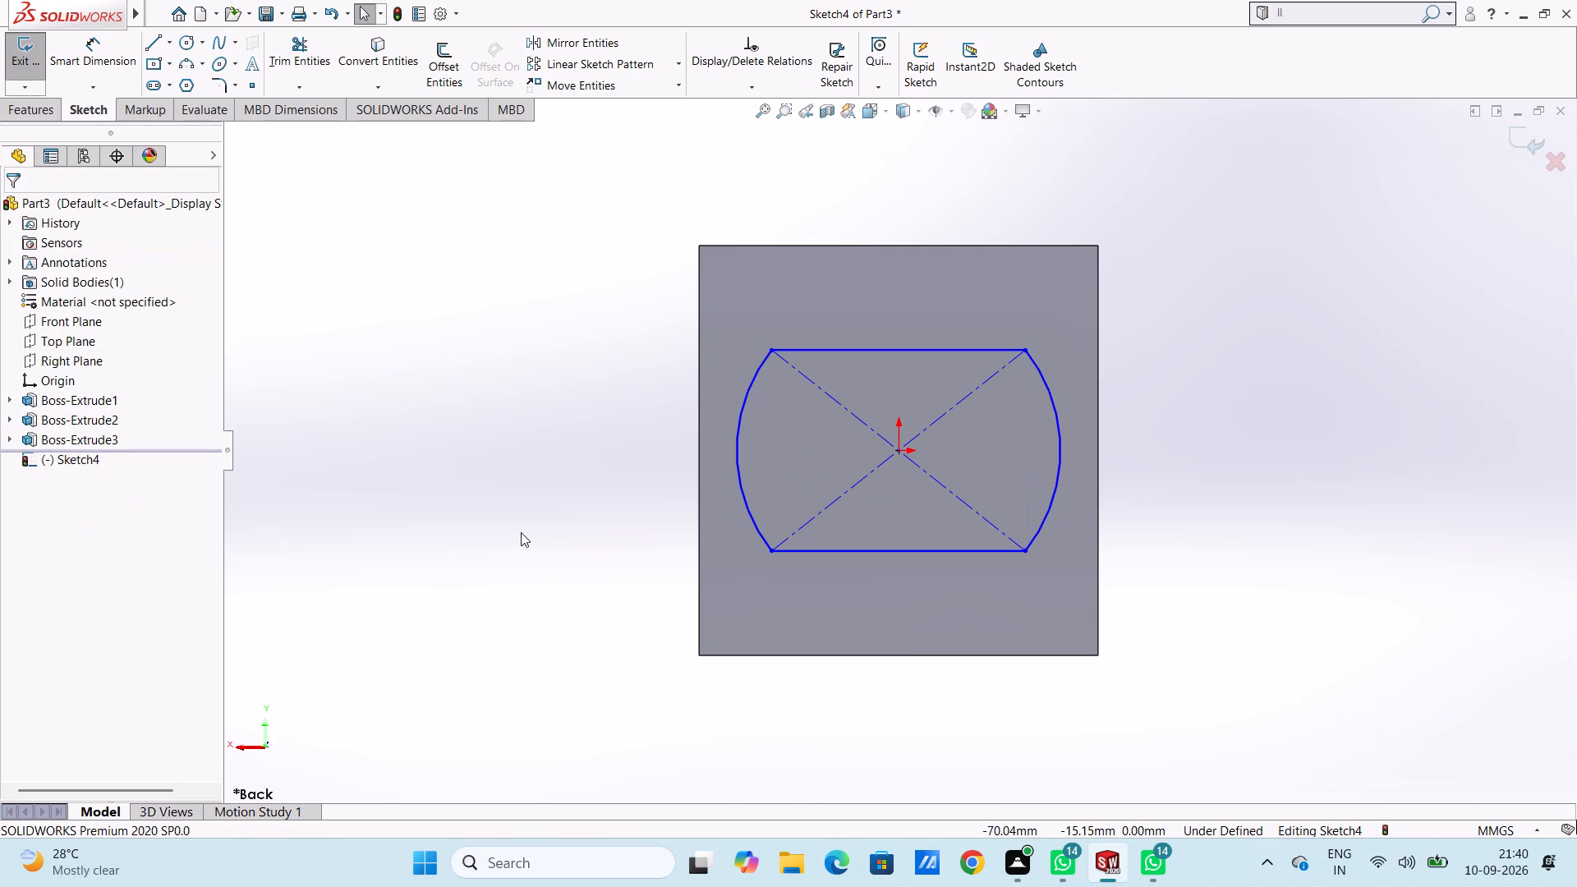
Dimension the profile's end arc at 30 mm radius and its lower horizontal line at 47 mm.
{"action": "left_click", "coordinate": [115, 57]}
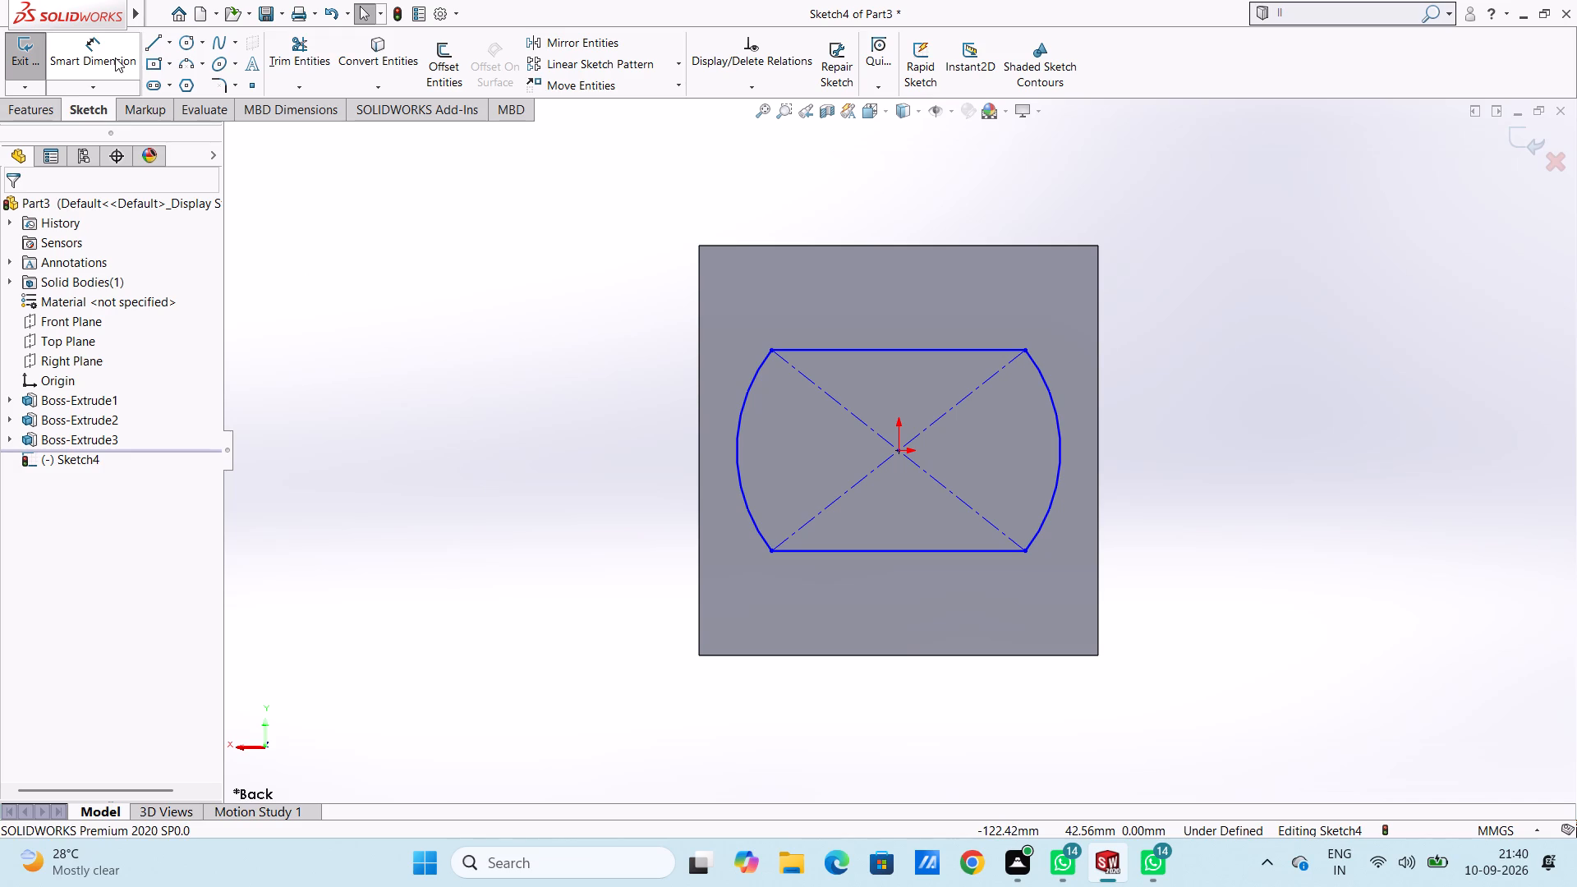
{"action": "left_click", "coordinate": [737, 441]}
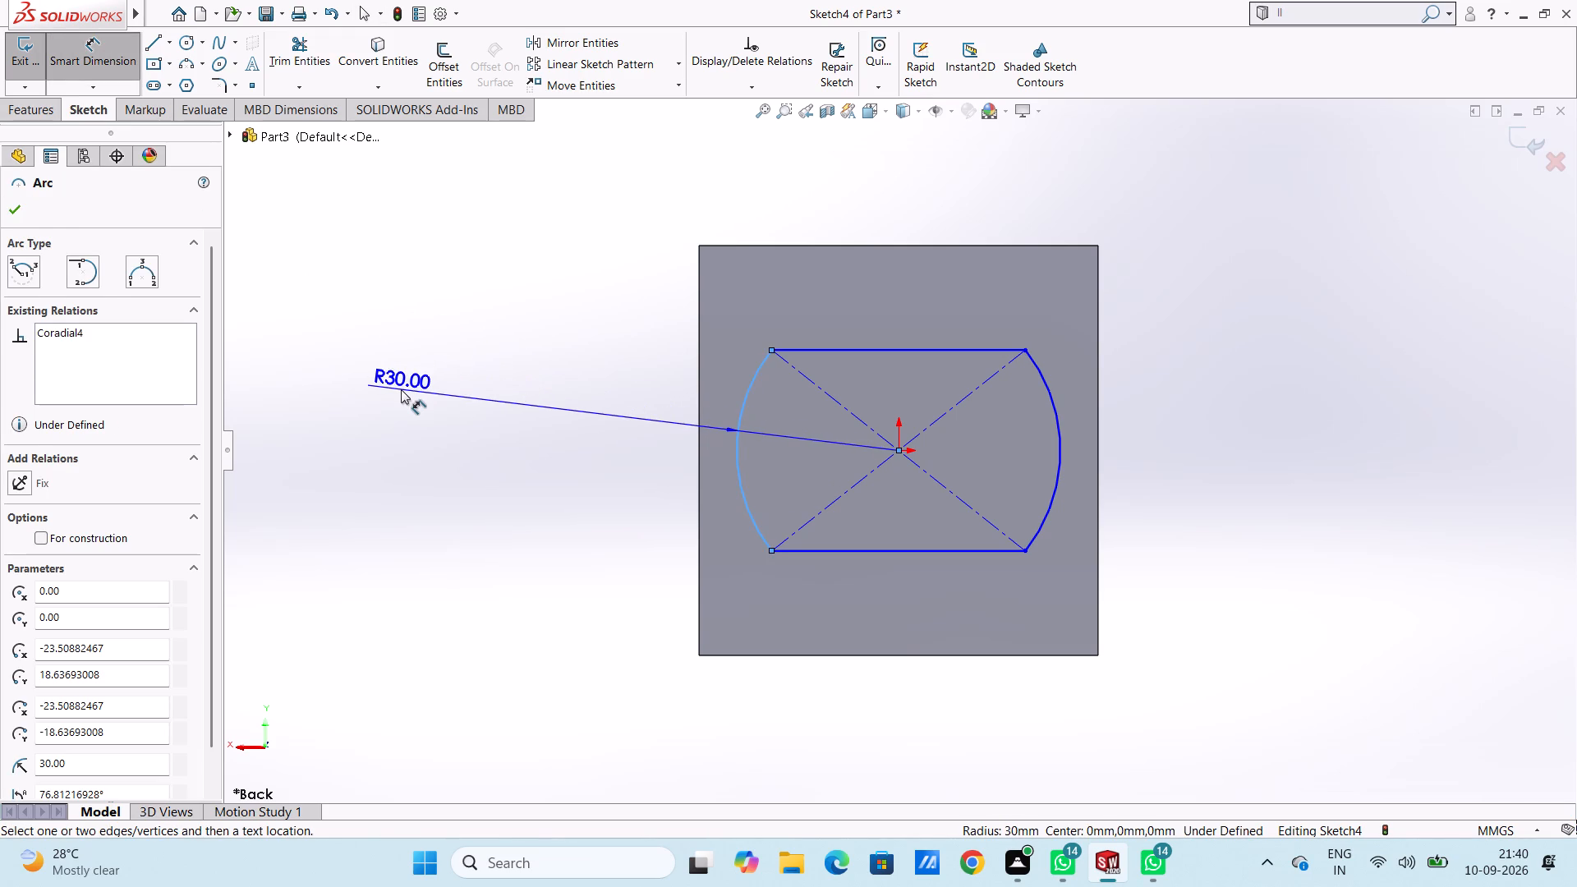
{"action": "left_click", "coordinate": [401, 389]}
{"action": "key", "text": "Return"}
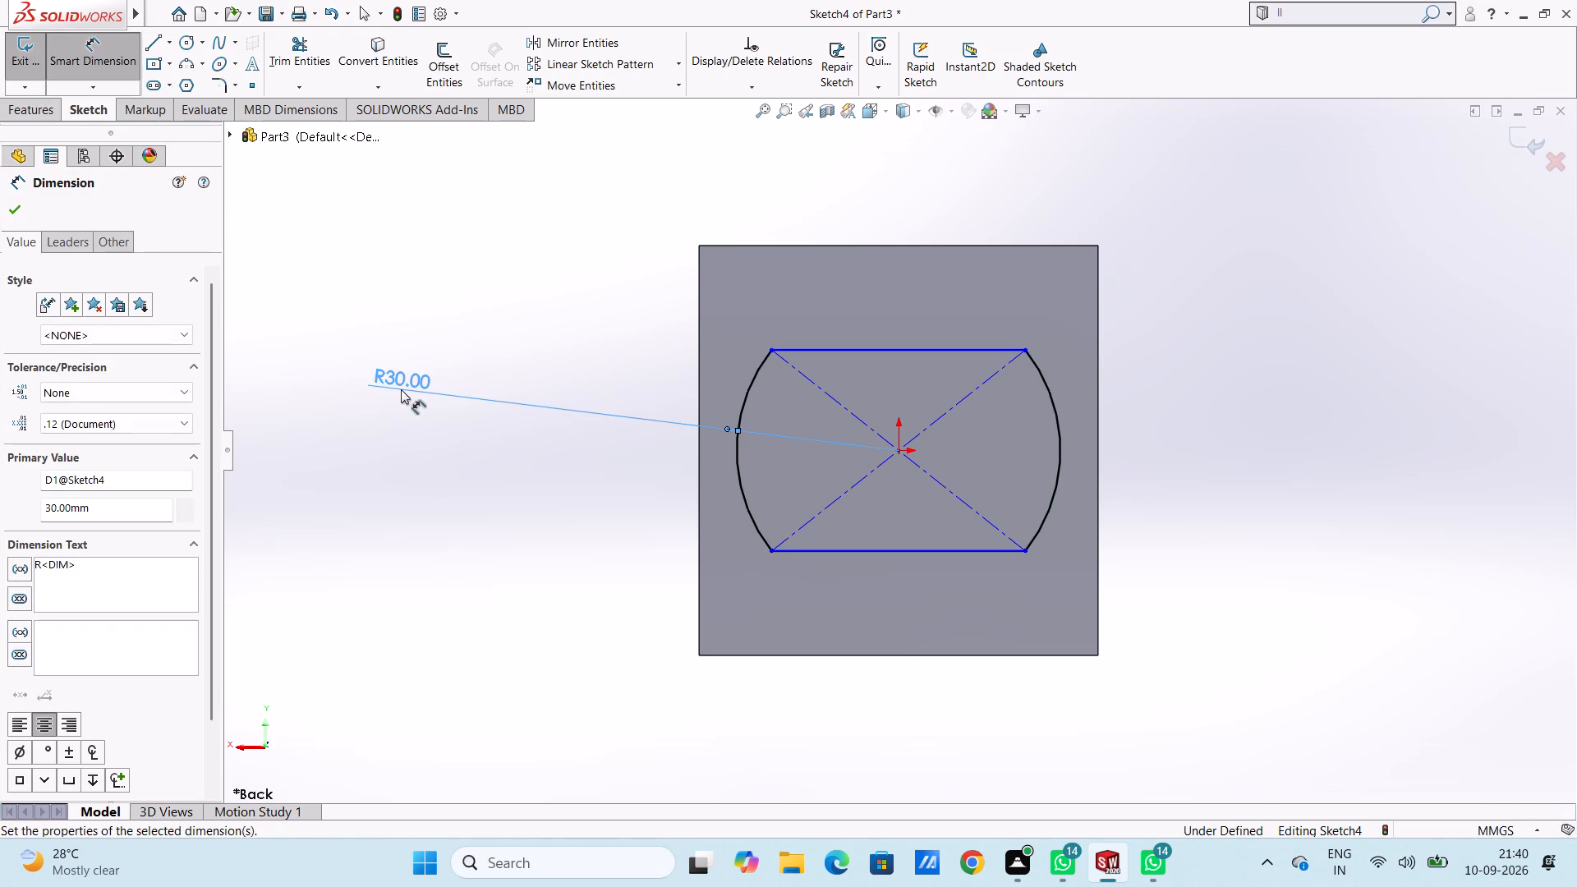
{"action": "left_click", "coordinate": [455, 476]}
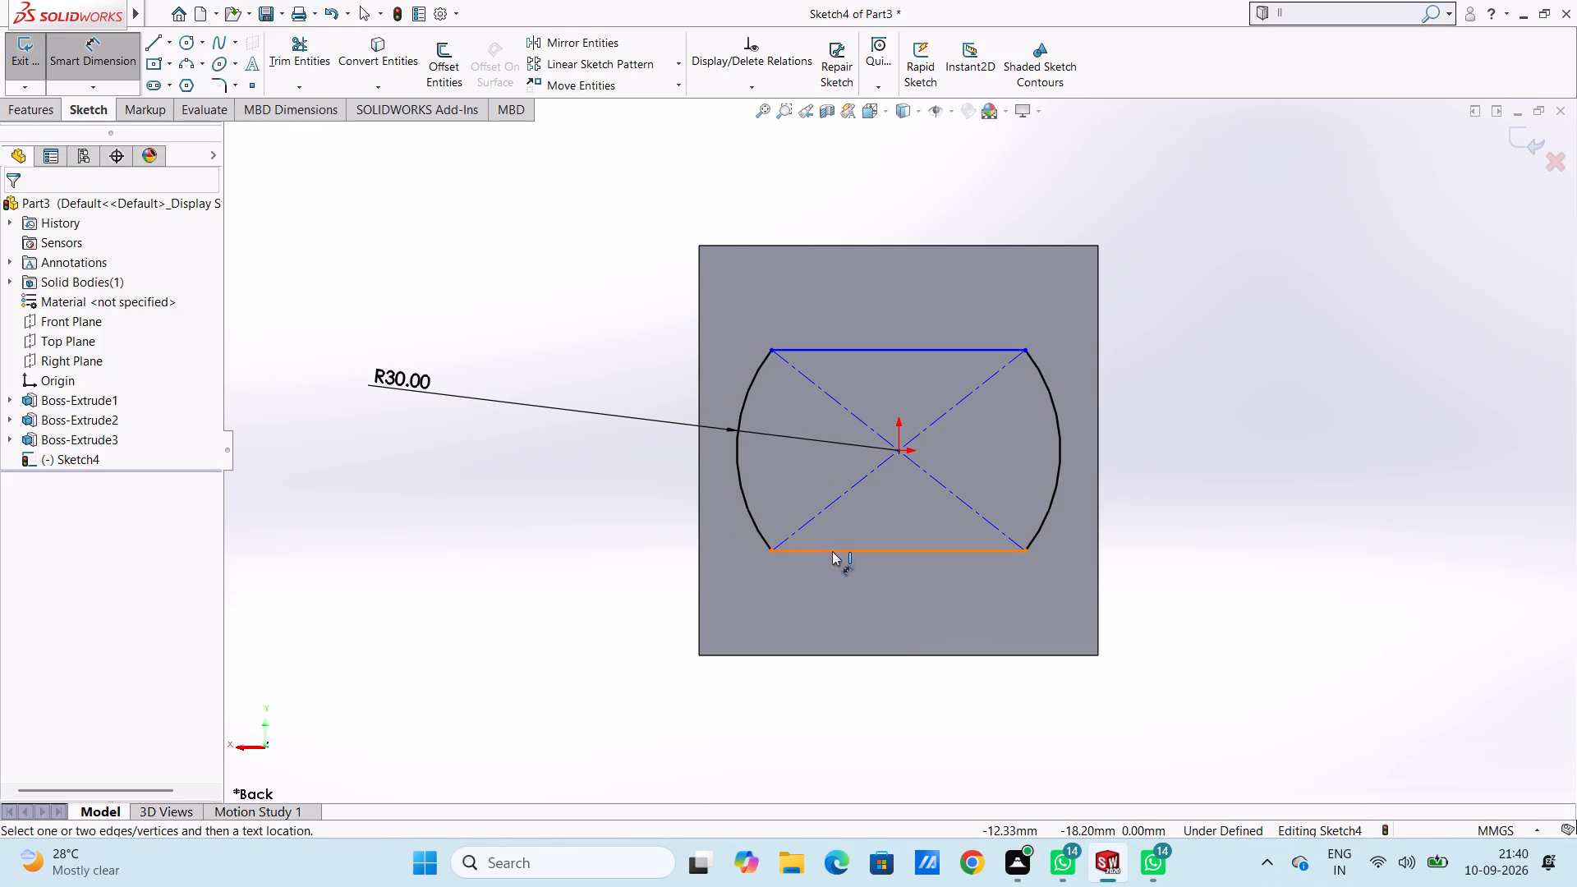
{"action": "left_click", "coordinate": [832, 551]}
{"action": "left_click", "coordinate": [917, 725]}
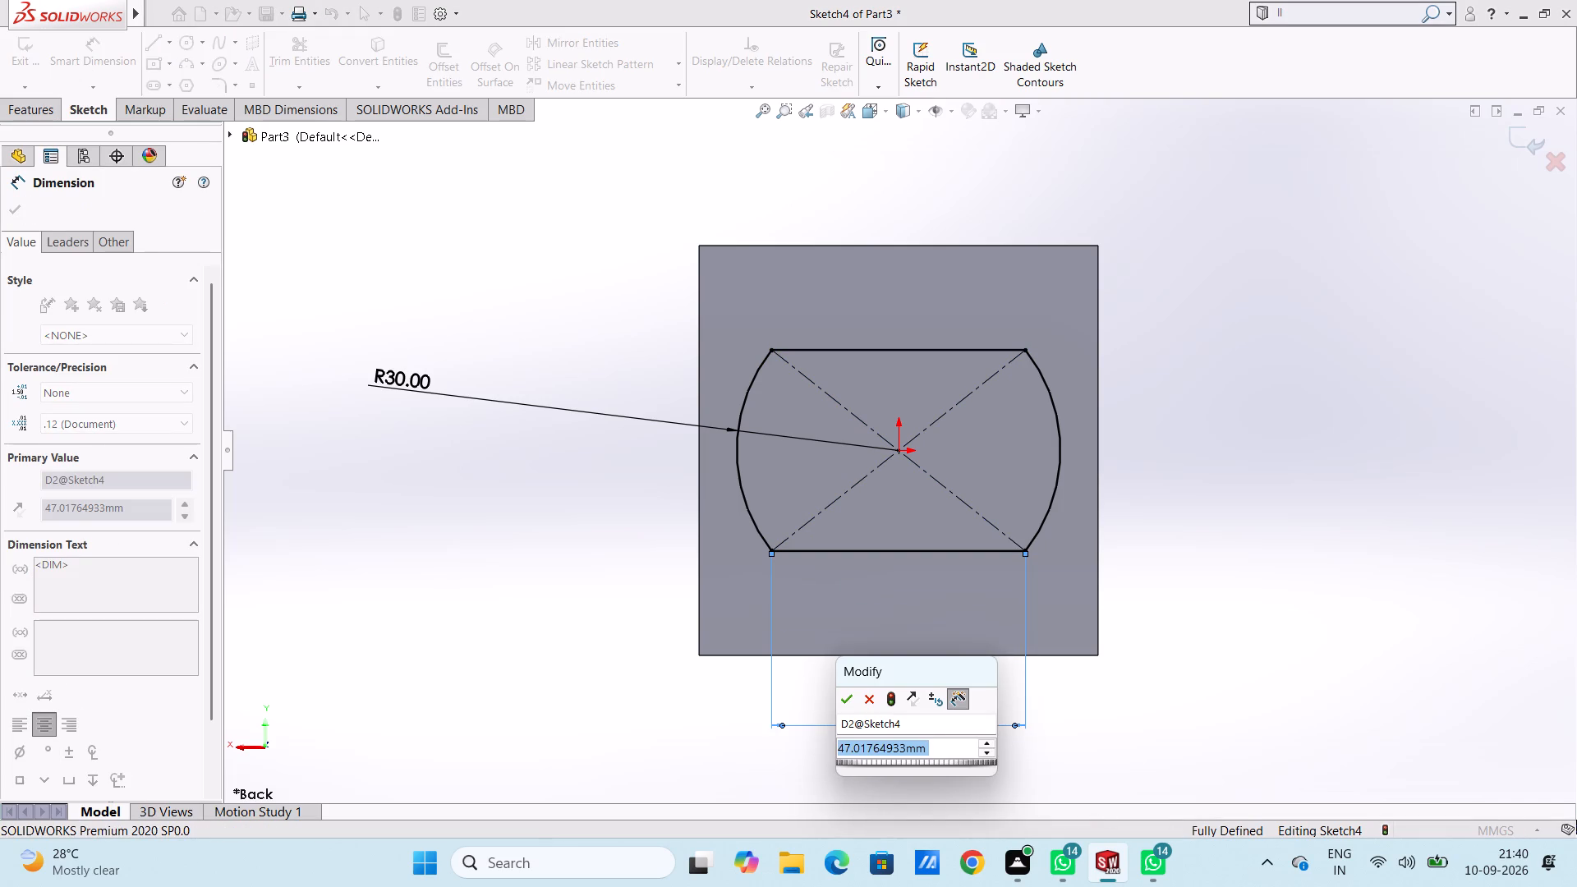
{"action": "type", "text": "47"}
{"action": "key", "text": "Return"}
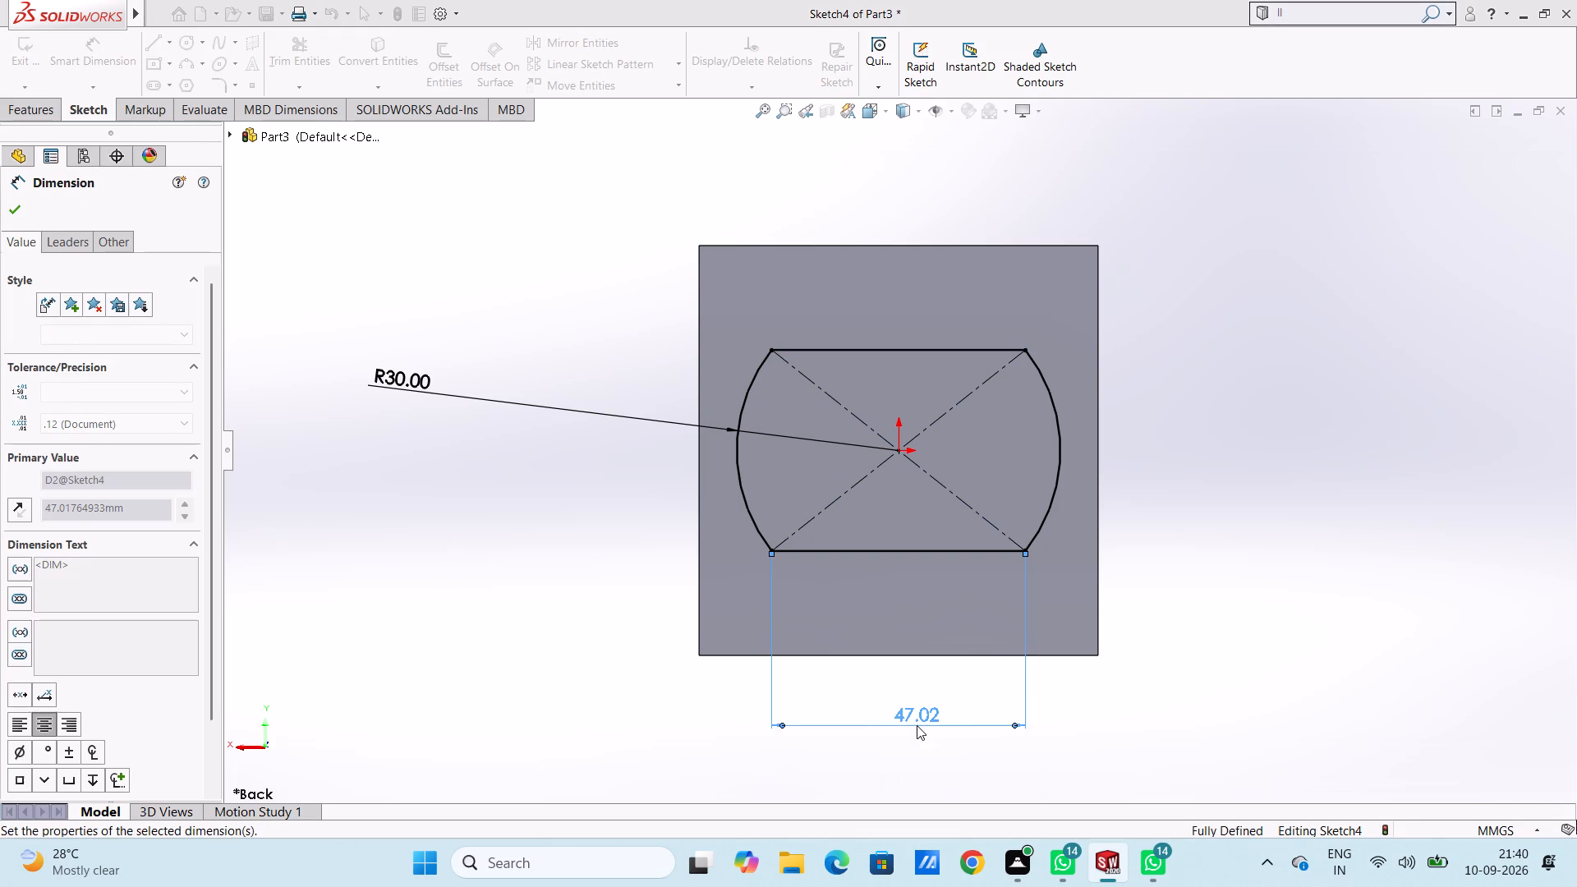
{"action": "left_click", "coordinate": [1074, 738]}
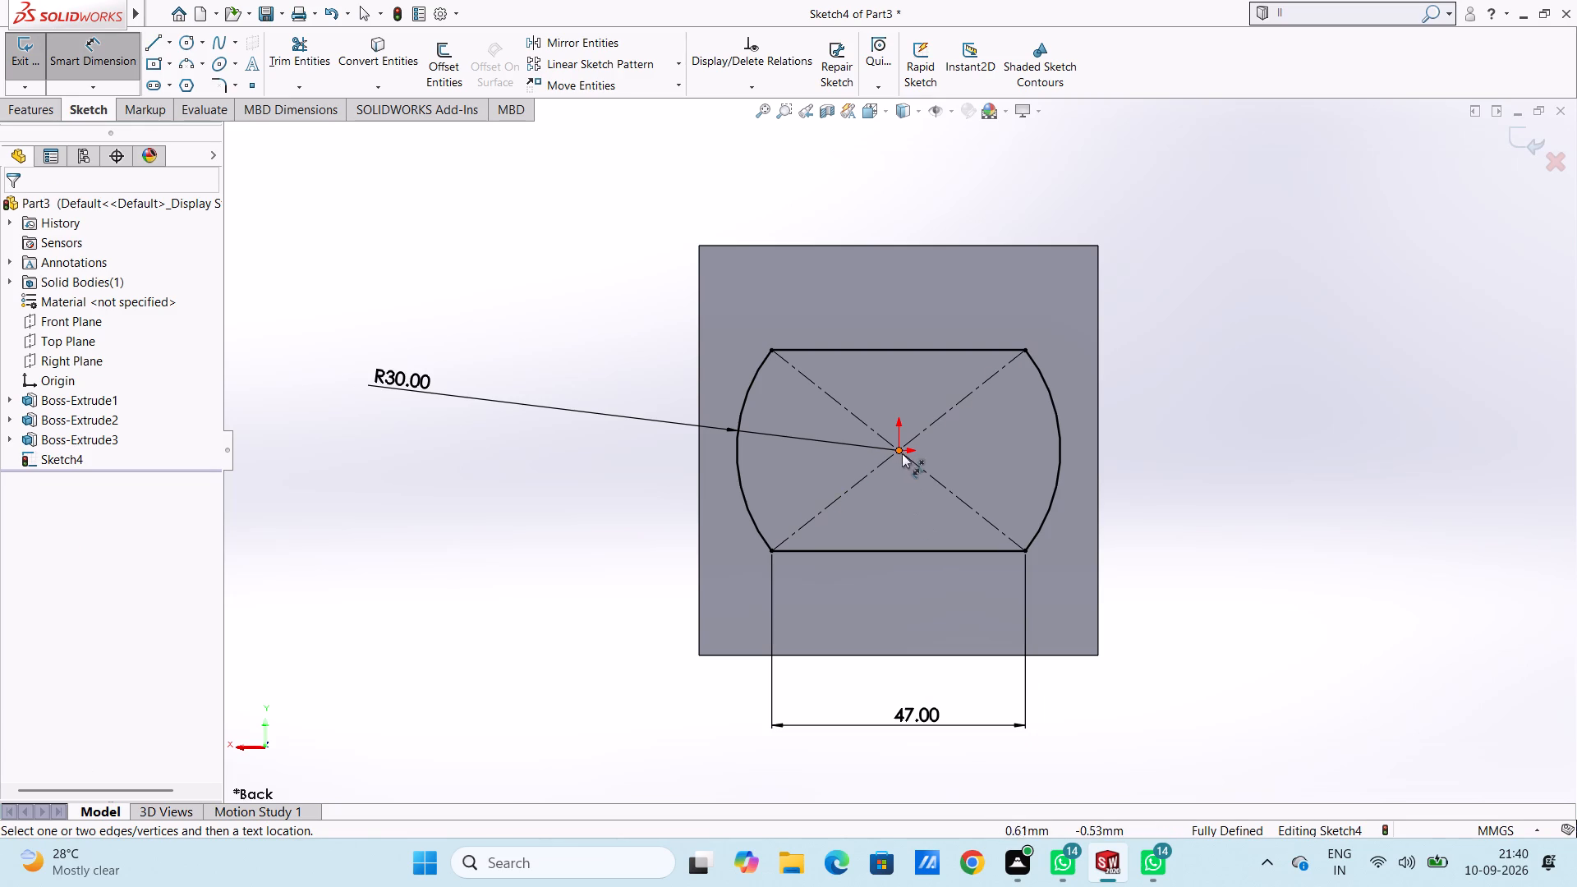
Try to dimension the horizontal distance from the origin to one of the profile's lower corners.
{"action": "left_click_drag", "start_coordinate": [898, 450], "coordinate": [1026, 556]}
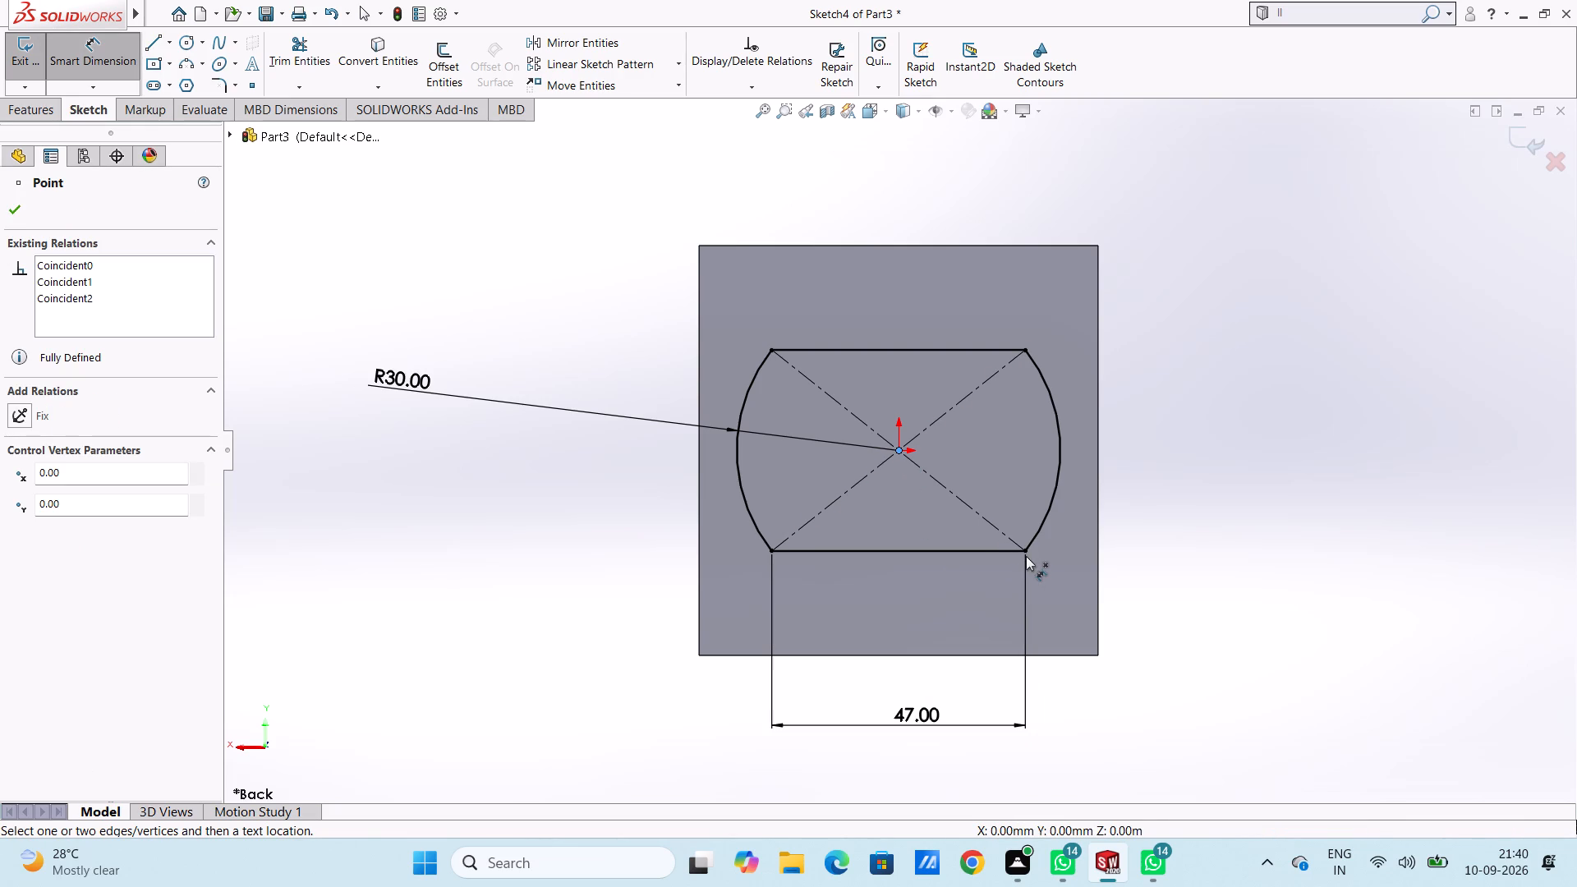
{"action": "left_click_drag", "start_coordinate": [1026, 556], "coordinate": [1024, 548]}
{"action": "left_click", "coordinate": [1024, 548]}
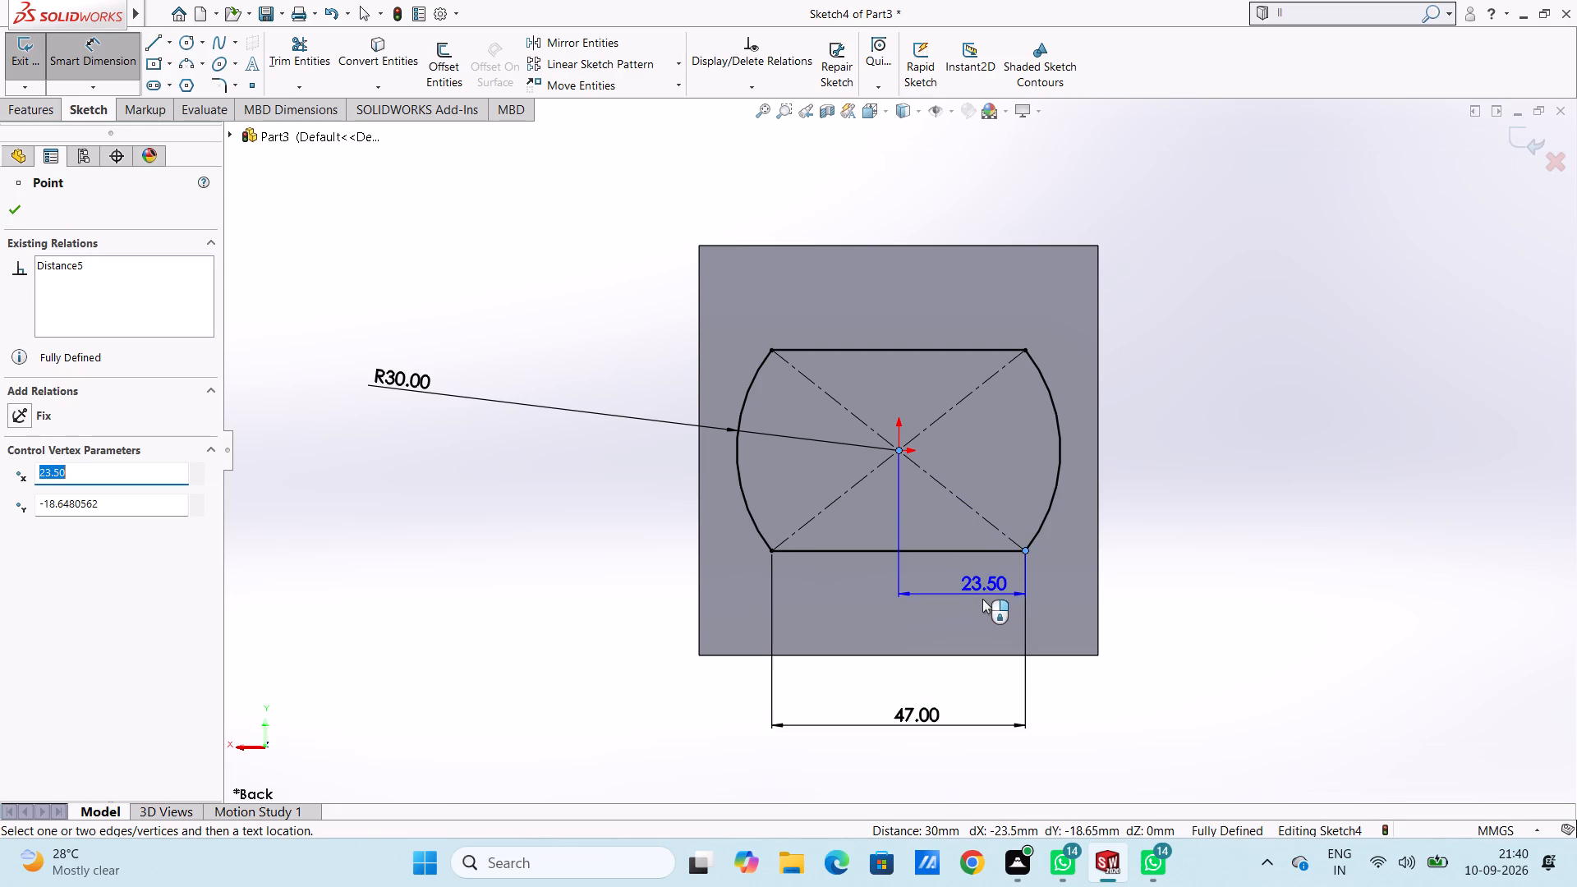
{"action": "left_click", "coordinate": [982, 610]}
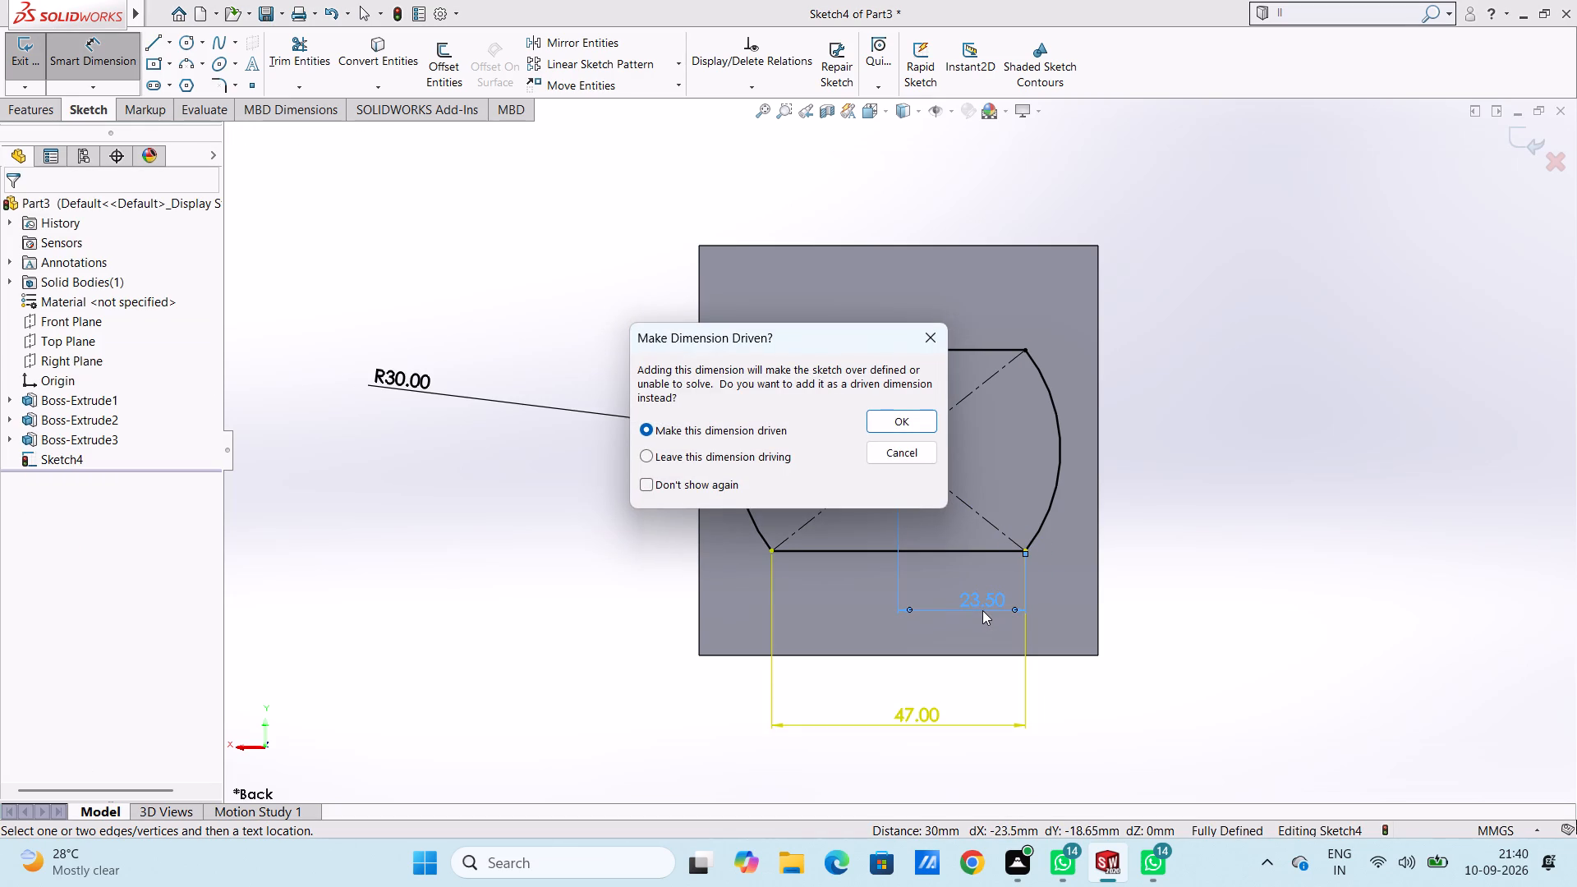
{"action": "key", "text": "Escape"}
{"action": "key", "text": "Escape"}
Extrude the back-face profile as a Blind boss, 10 mm outward from the plate and merged with it.
{"action": "key", "text": "ctrl+7"}
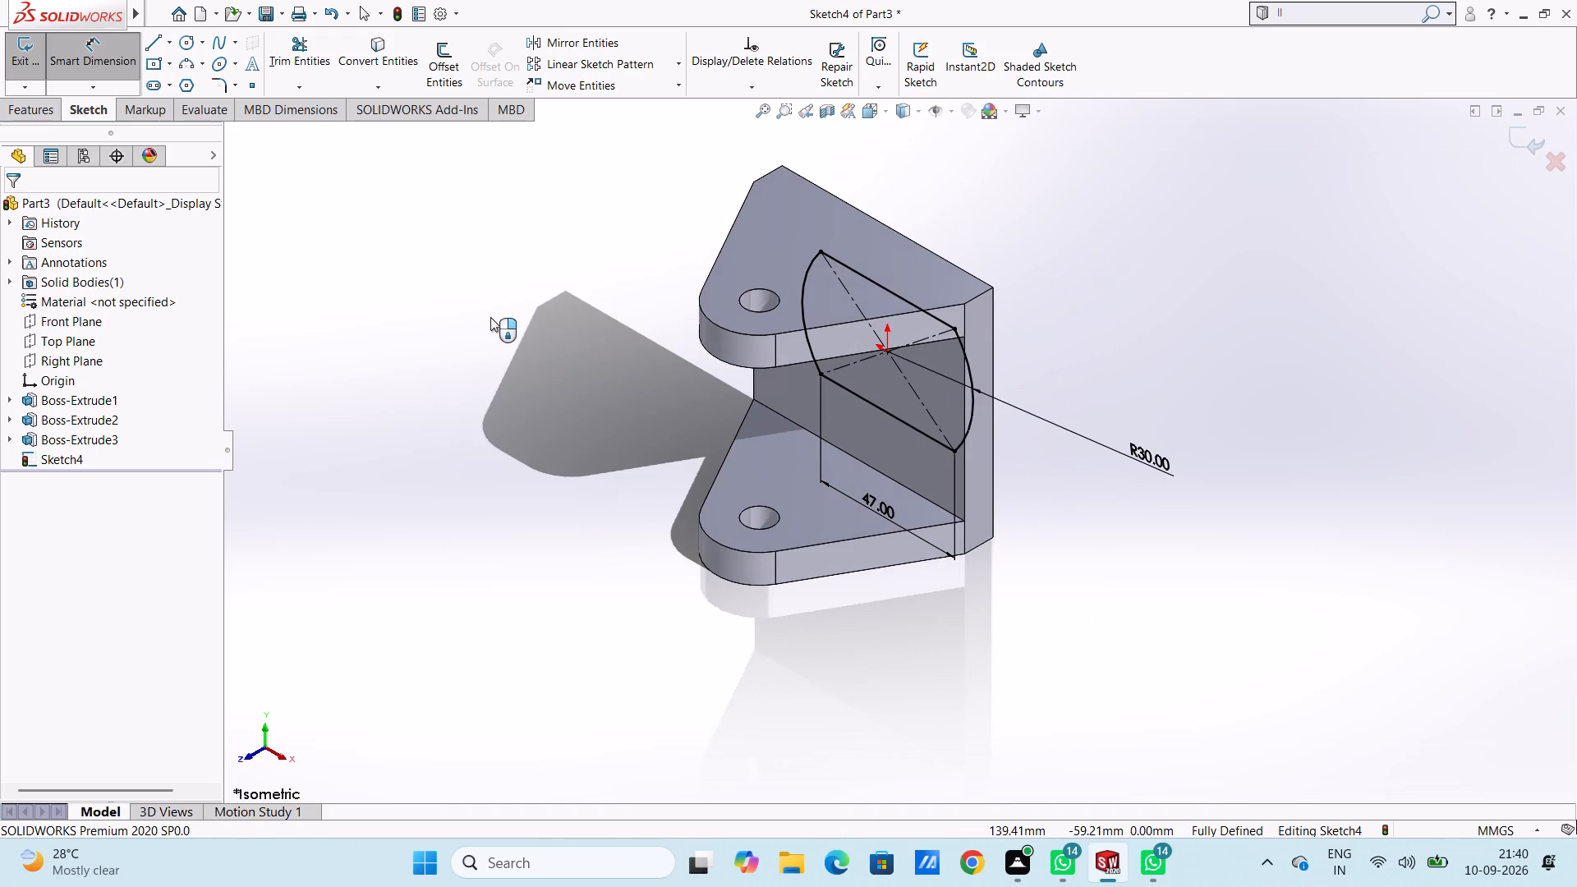
{"action": "left_click", "coordinate": [48, 116]}
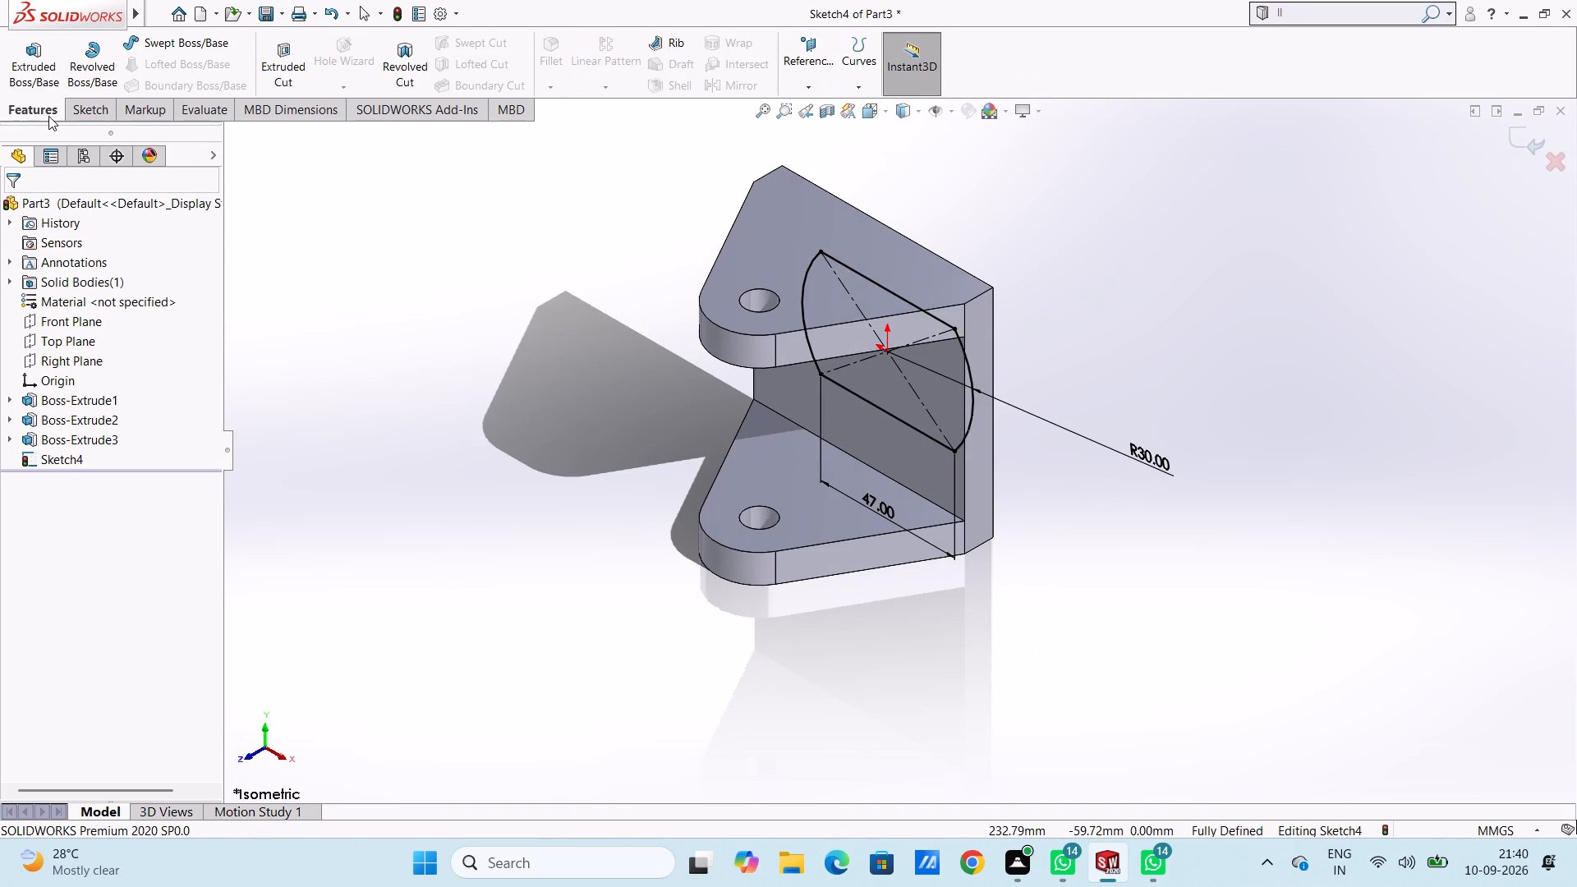
{"action": "left_click", "coordinate": [22, 58]}
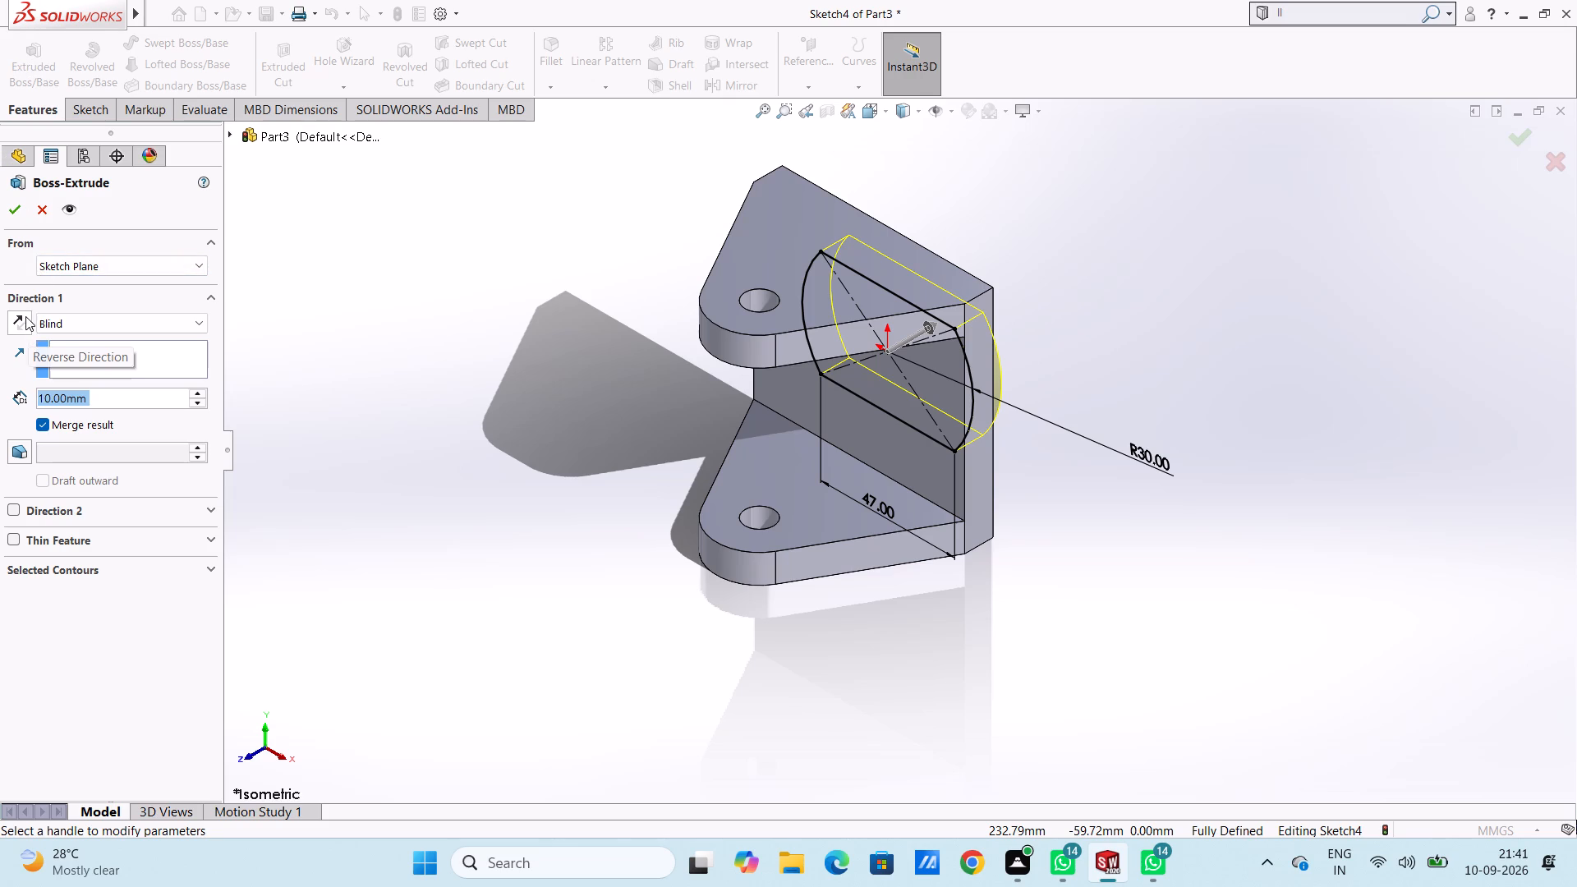
{"action": "left_click", "coordinate": [15, 210]}
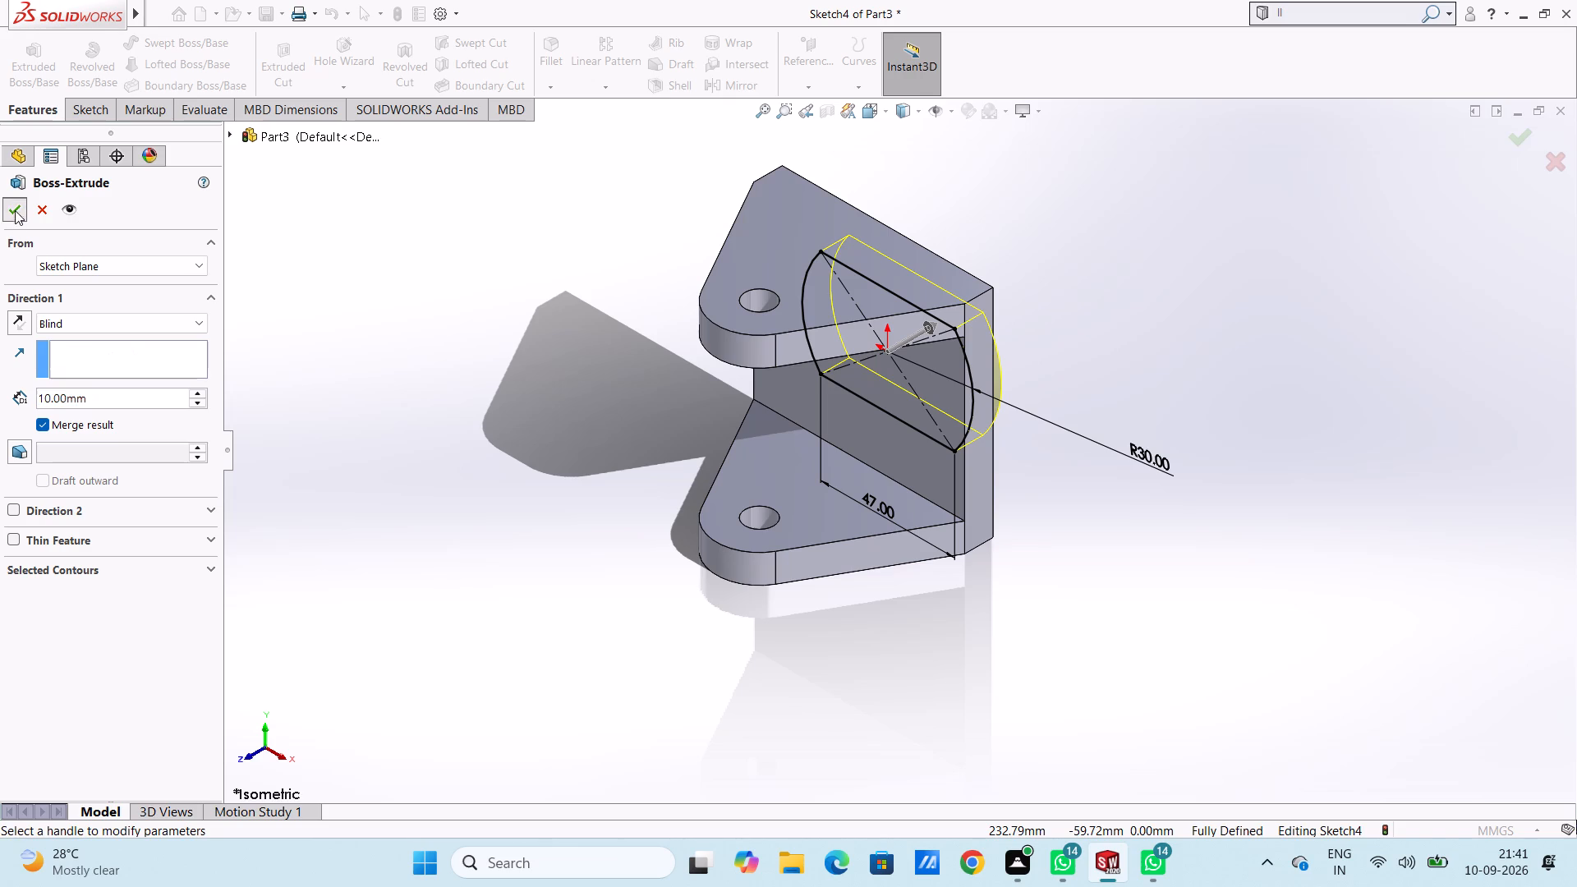
{"action": "left_click", "coordinate": [354, 347]}
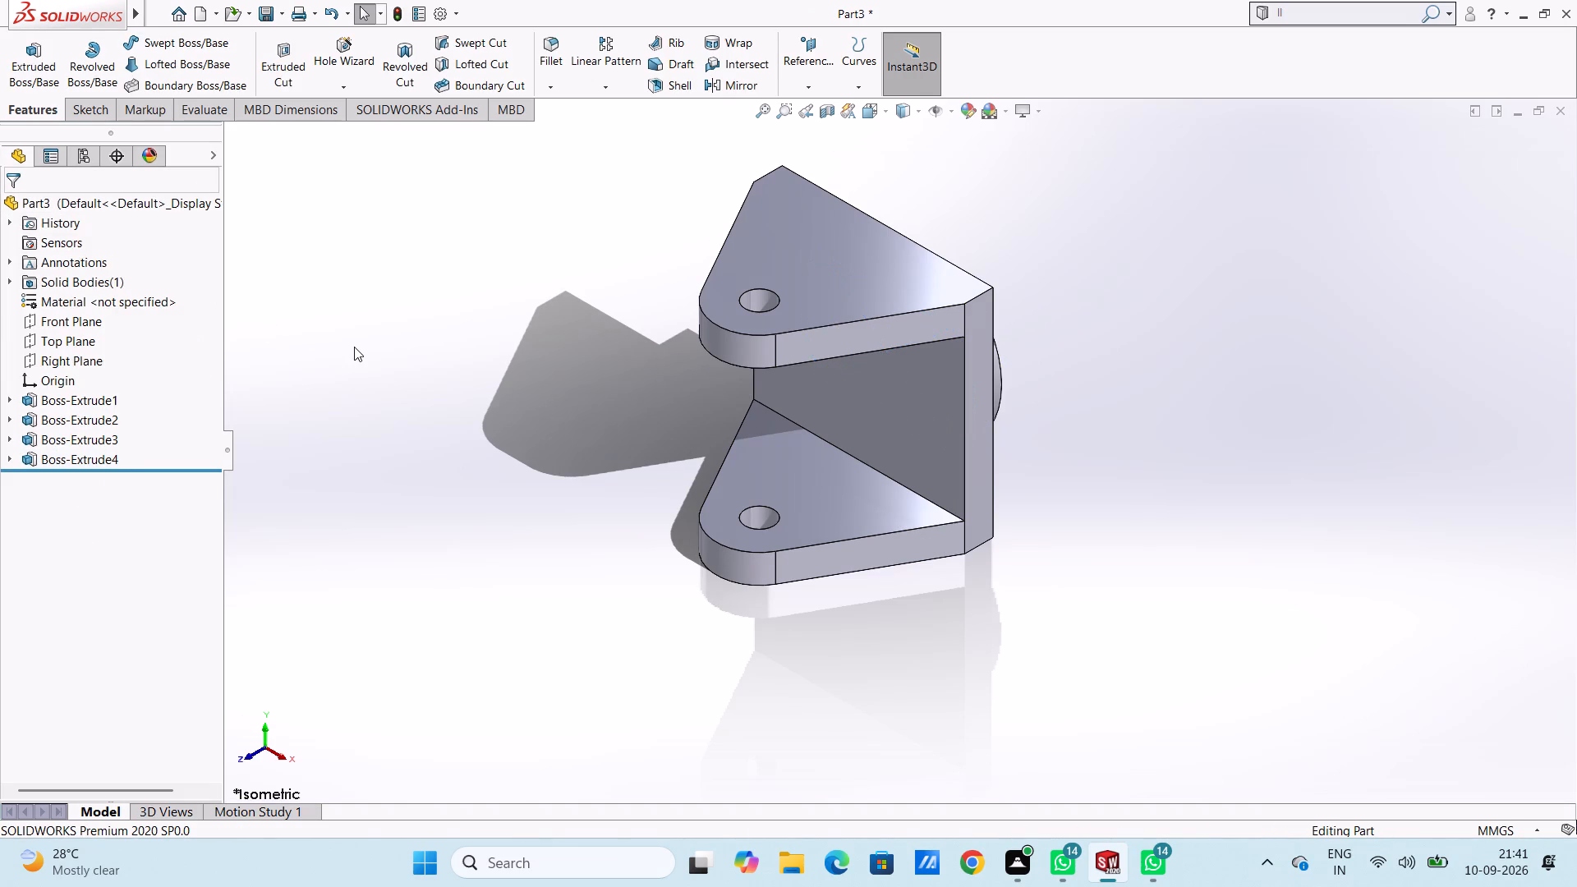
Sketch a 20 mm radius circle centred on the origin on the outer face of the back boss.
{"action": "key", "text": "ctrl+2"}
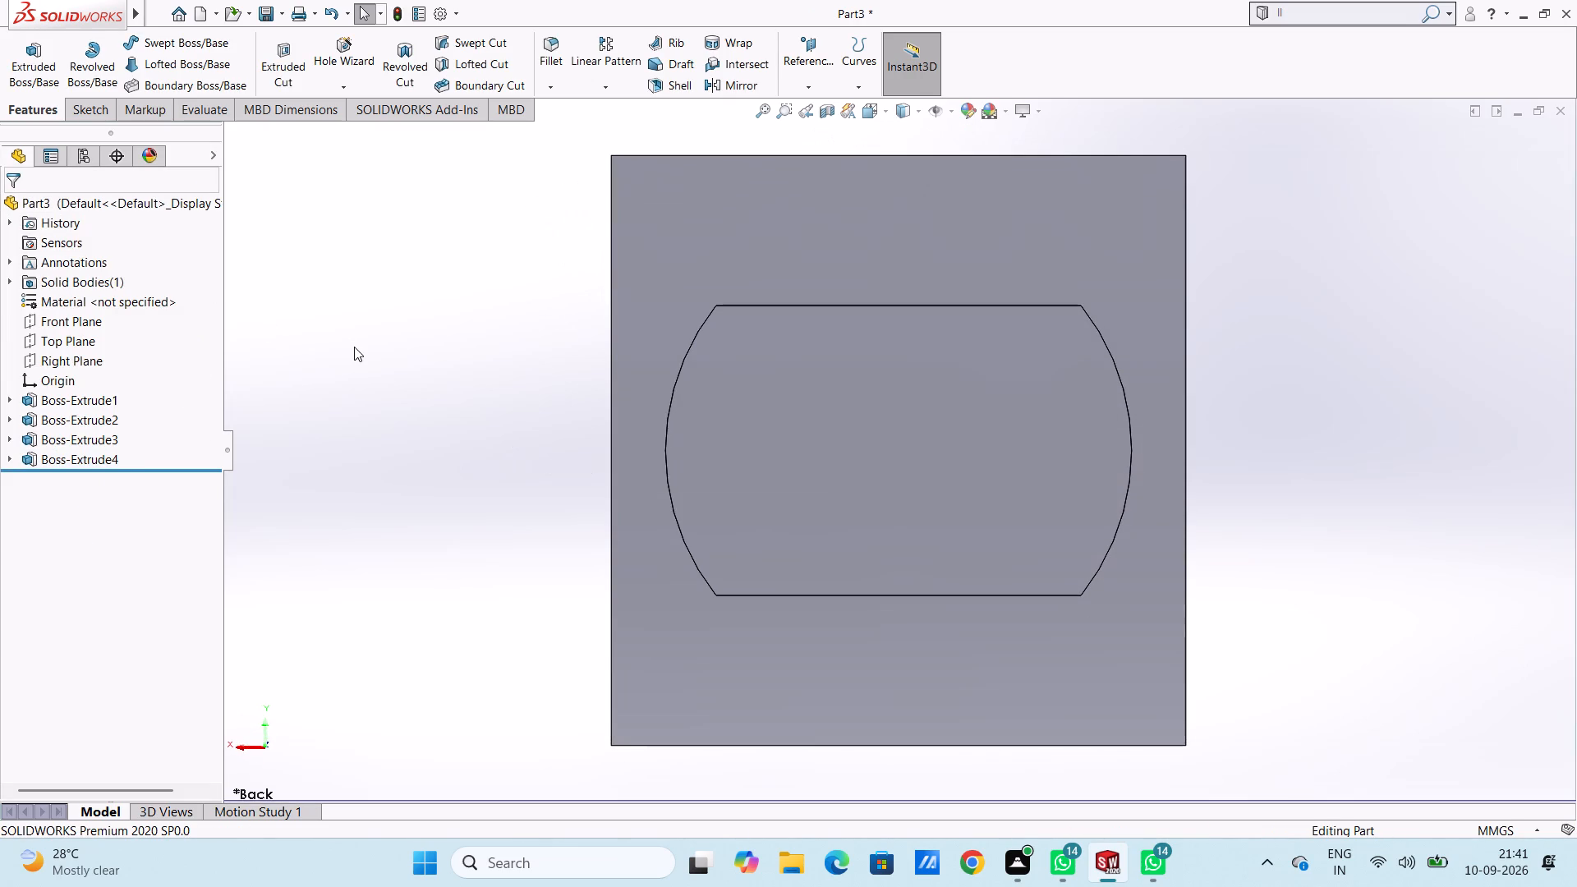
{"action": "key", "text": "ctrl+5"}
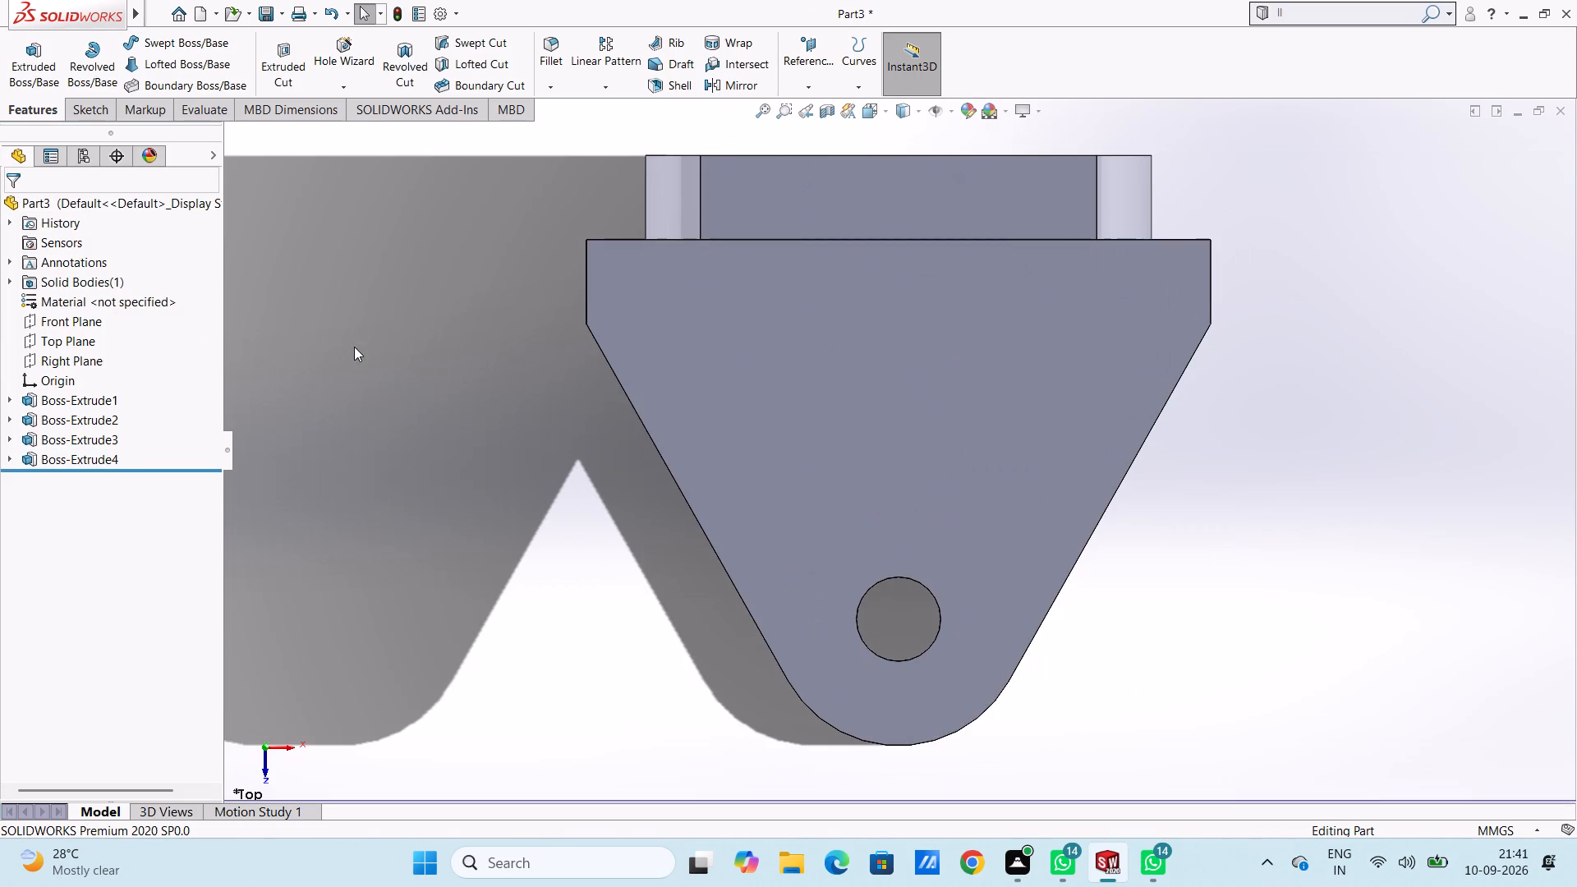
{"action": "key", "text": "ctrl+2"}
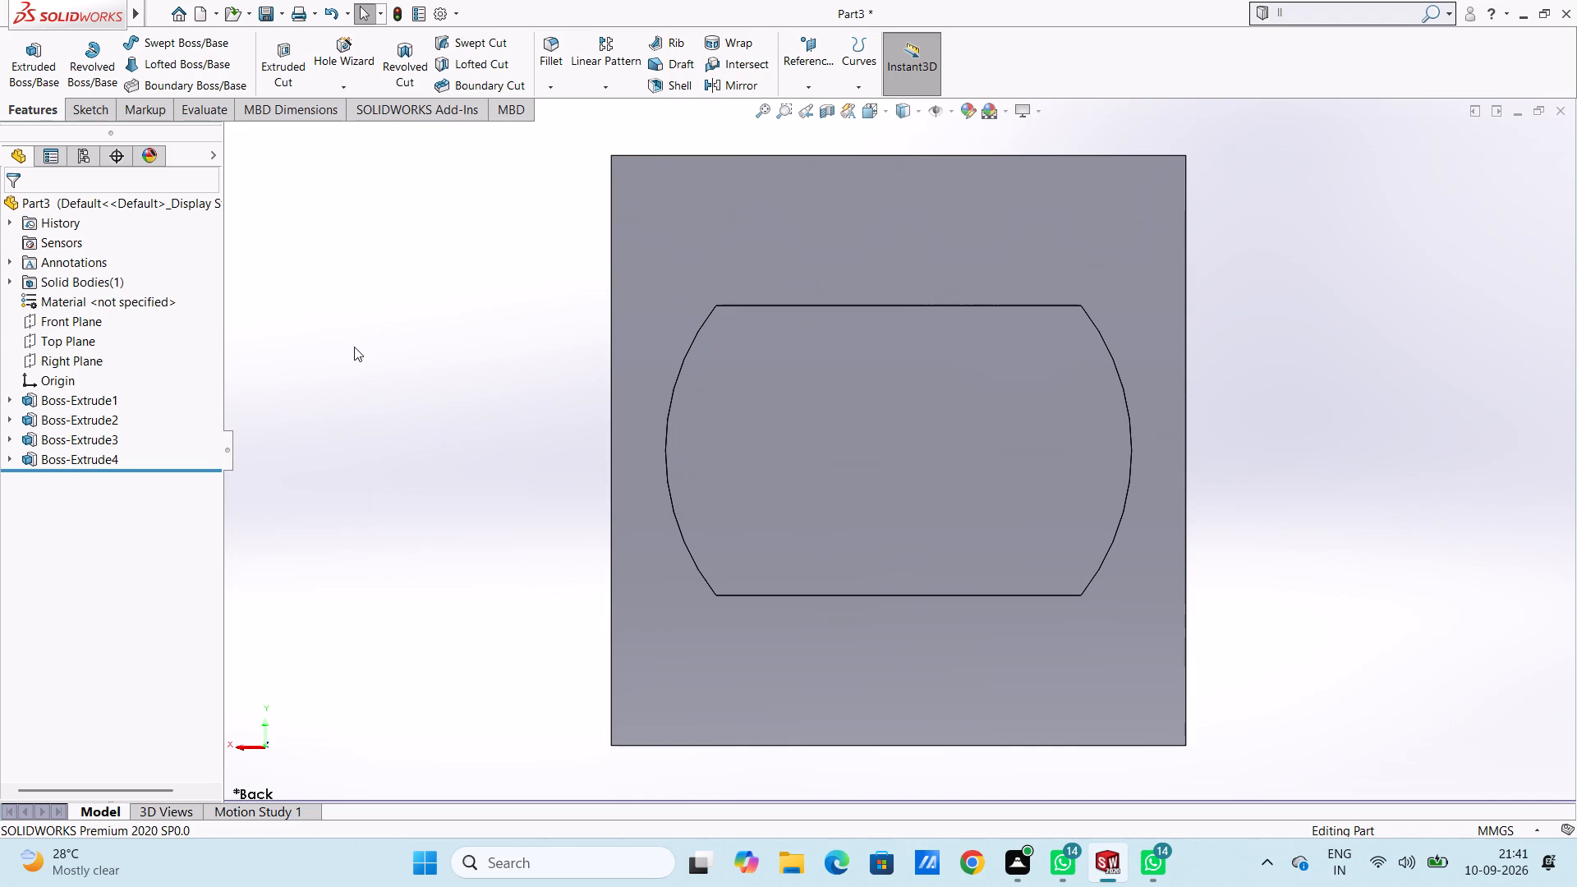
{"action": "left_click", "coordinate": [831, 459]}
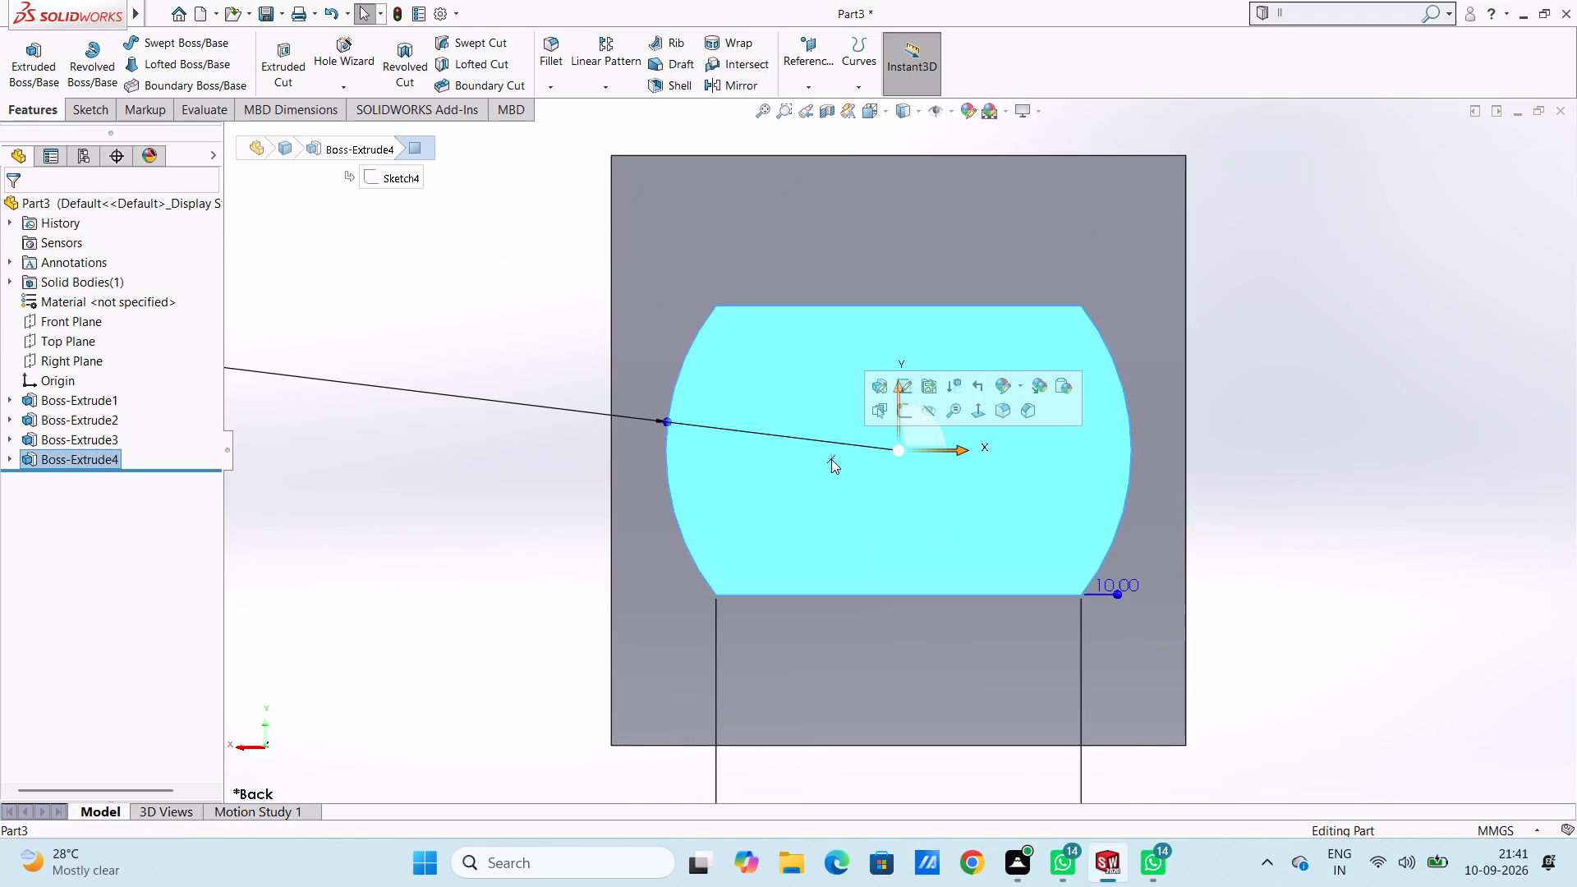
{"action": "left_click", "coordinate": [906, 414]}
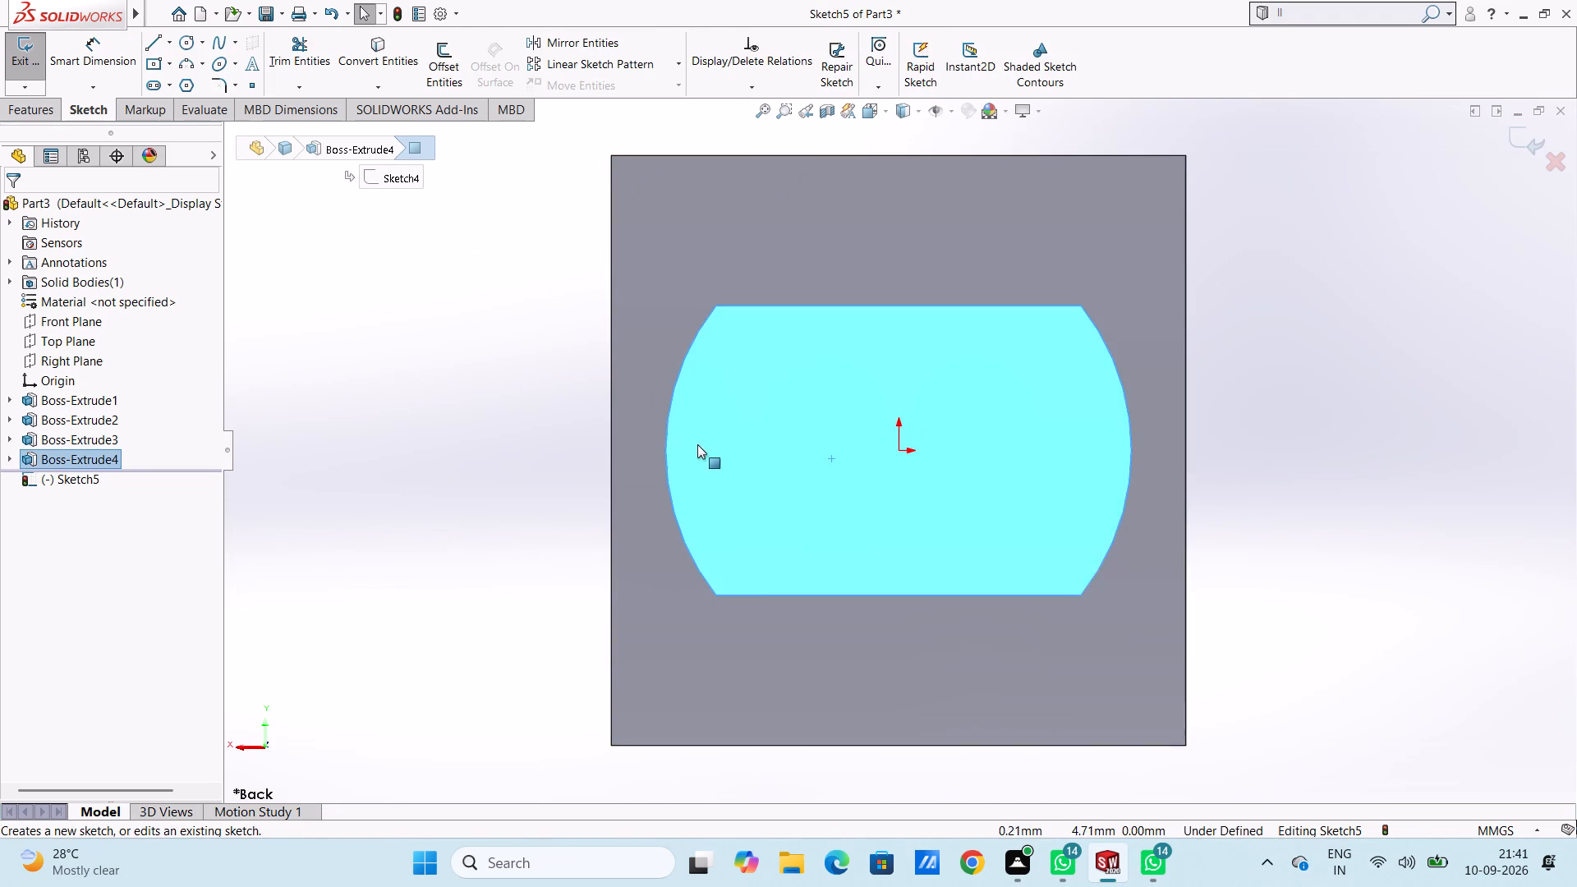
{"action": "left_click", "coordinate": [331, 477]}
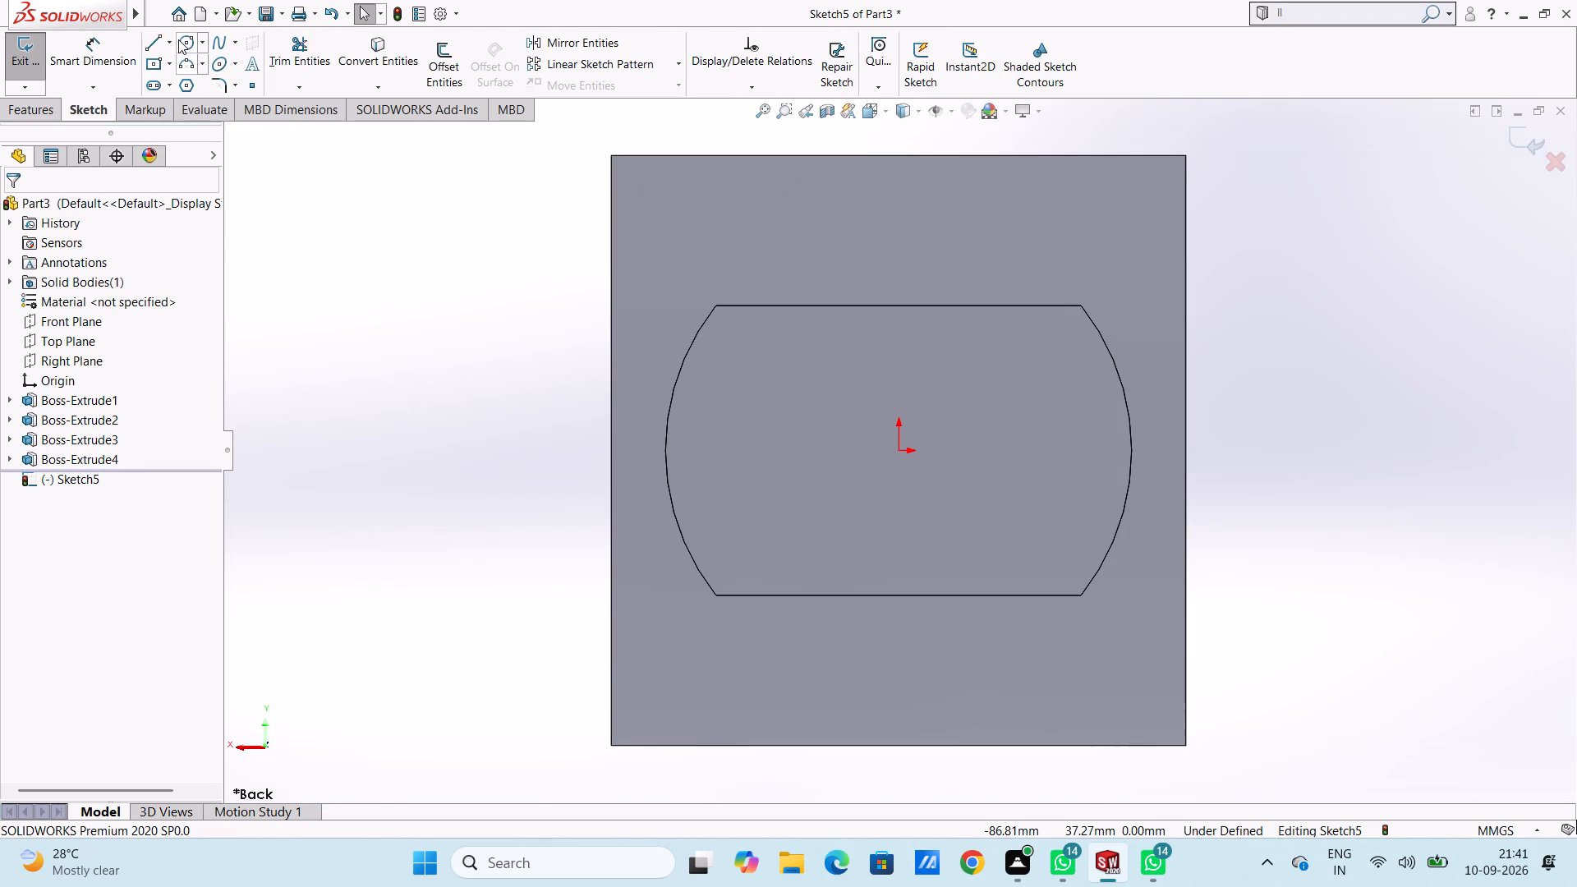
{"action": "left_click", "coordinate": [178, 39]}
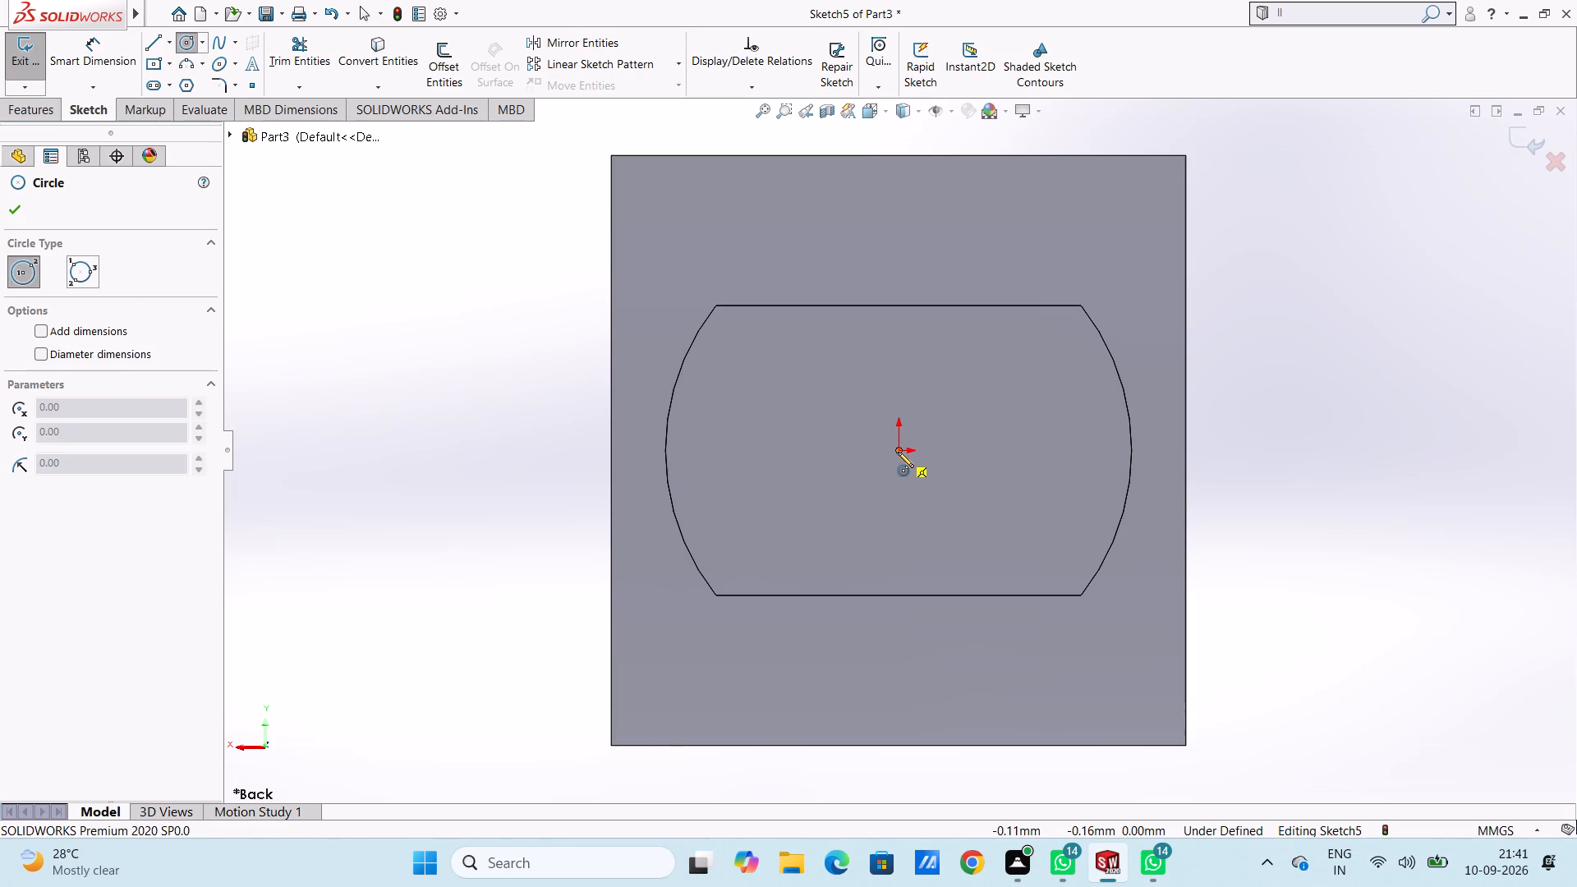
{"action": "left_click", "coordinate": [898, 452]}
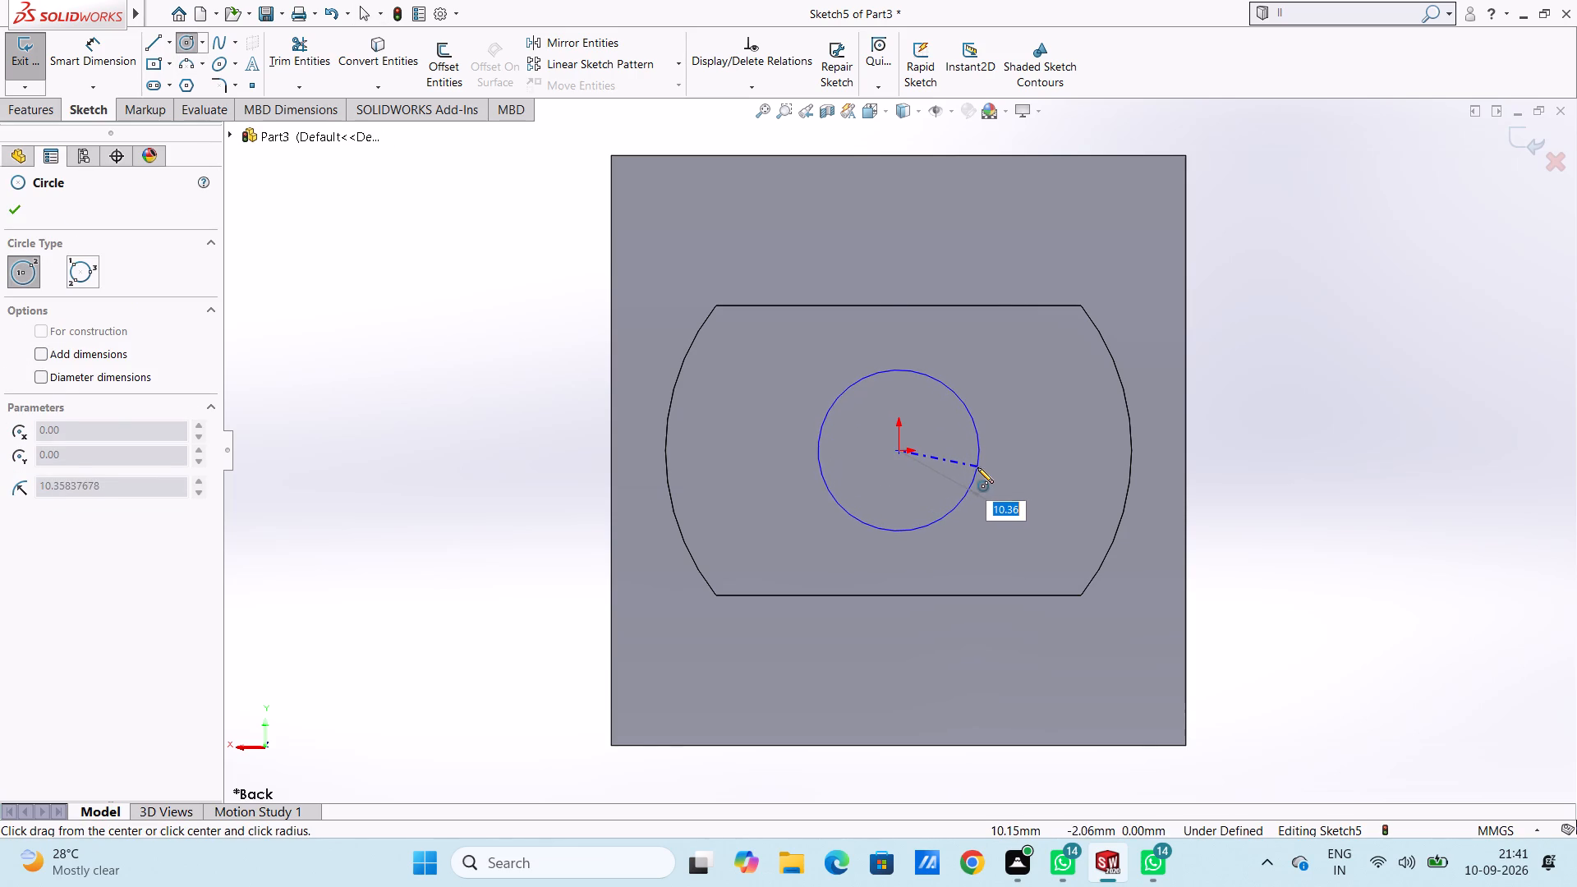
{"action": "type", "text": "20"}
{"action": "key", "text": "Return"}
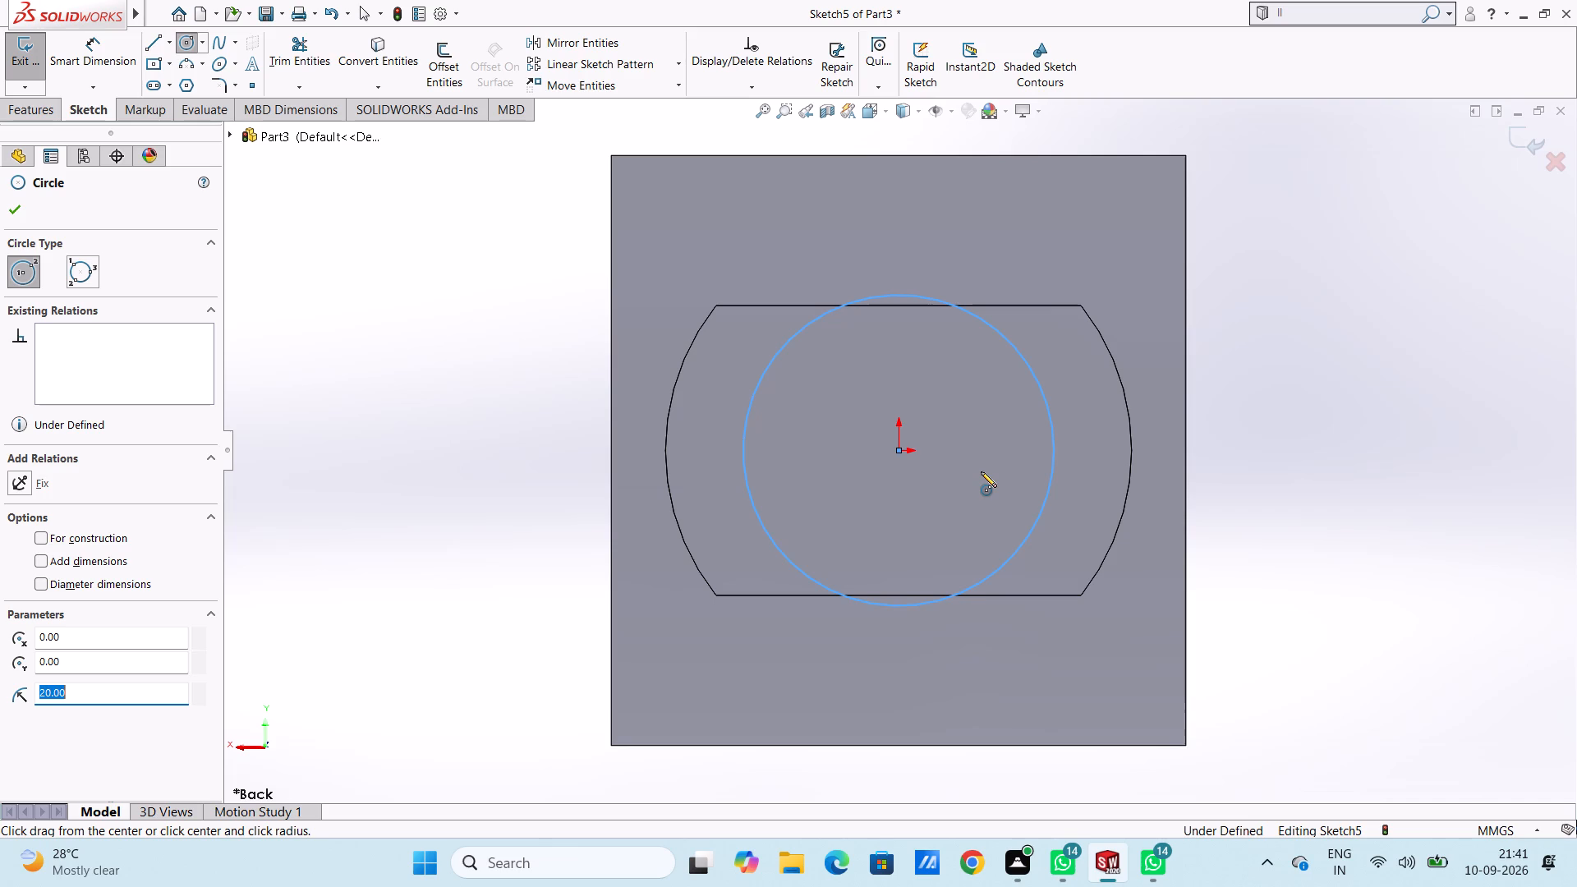
Undo the circle sketch, the boss extrusion, and the back-face profile's 47 mm and 30 mm radius dimensions.
{"action": "key", "text": "ctrl+z"}
{"action": "key", "text": "ctrl+z"}
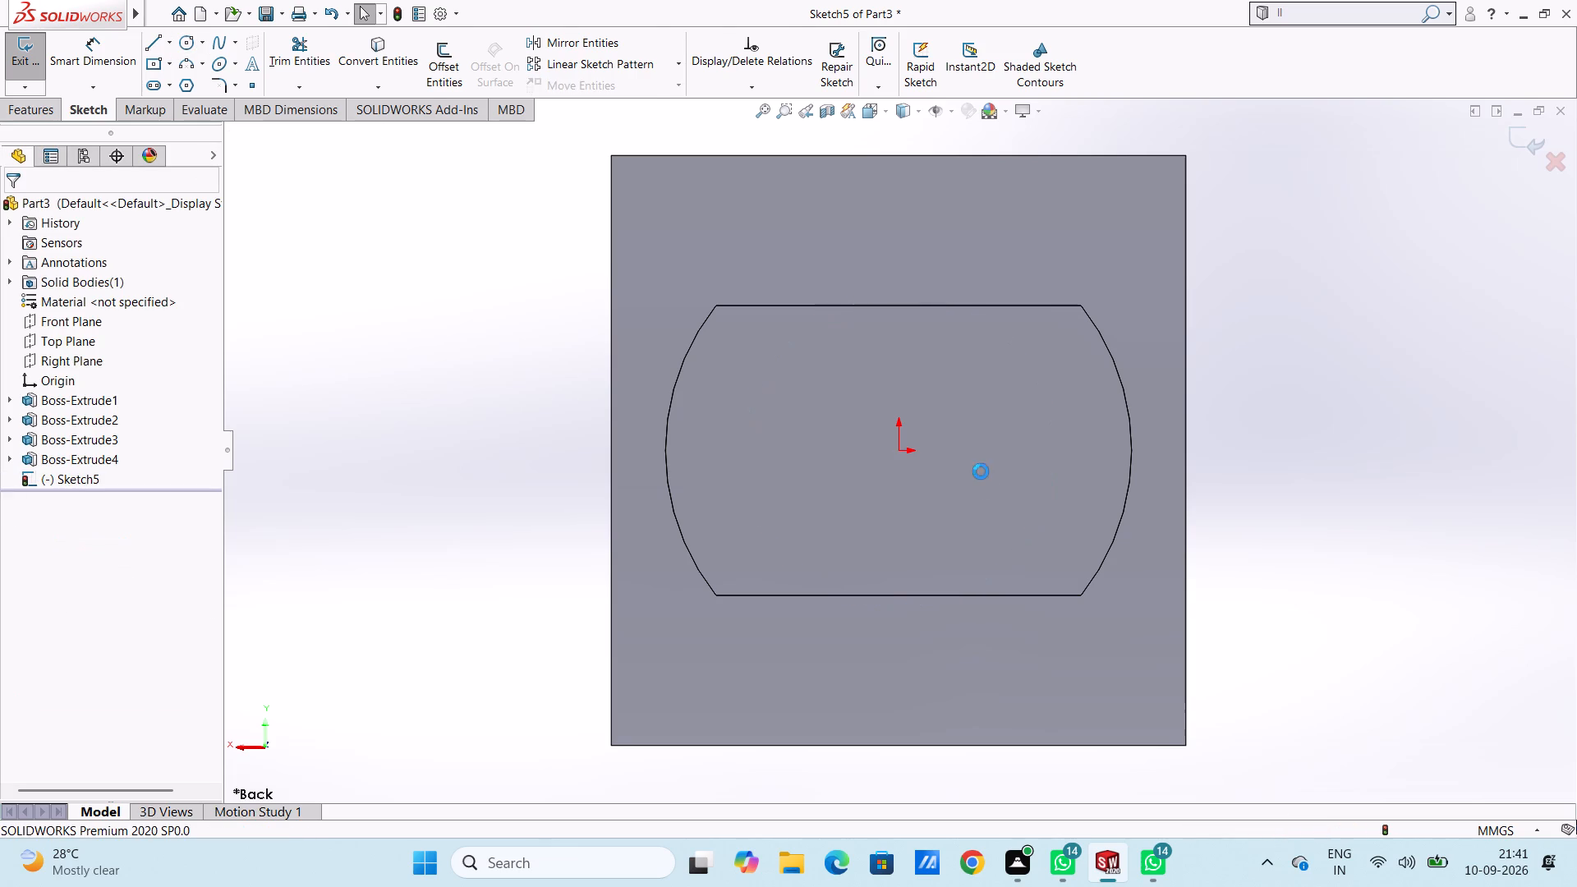
{"action": "key", "text": "ctrl+z"}
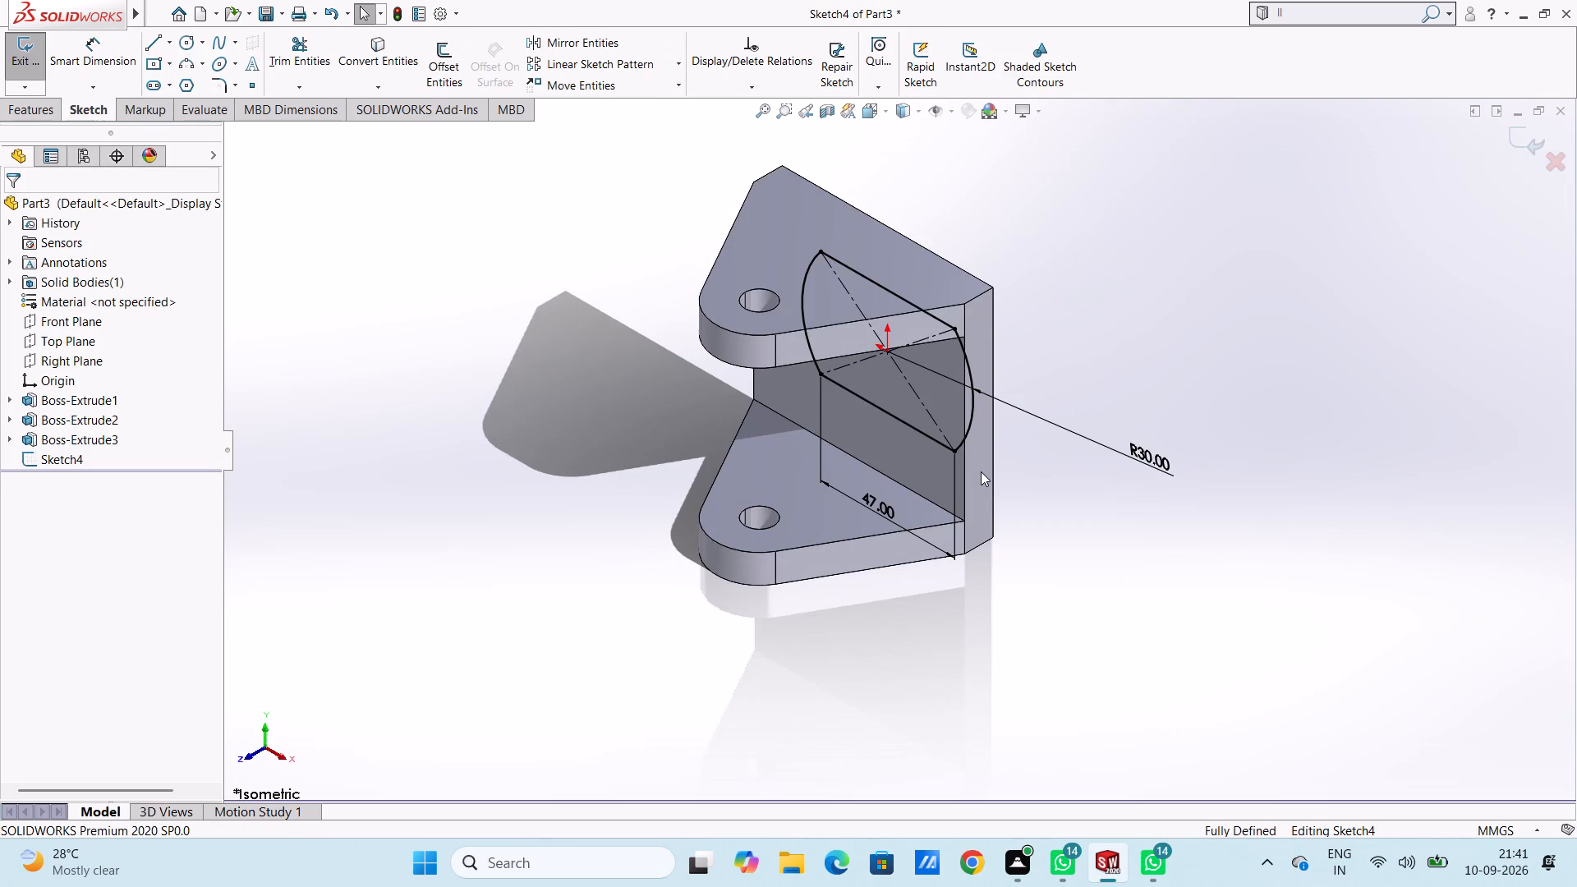
{"action": "key", "text": "ctrl+z"}
{"action": "key", "text": "ctrl+z"}
{"action": "key", "text": "ctrl+z"}
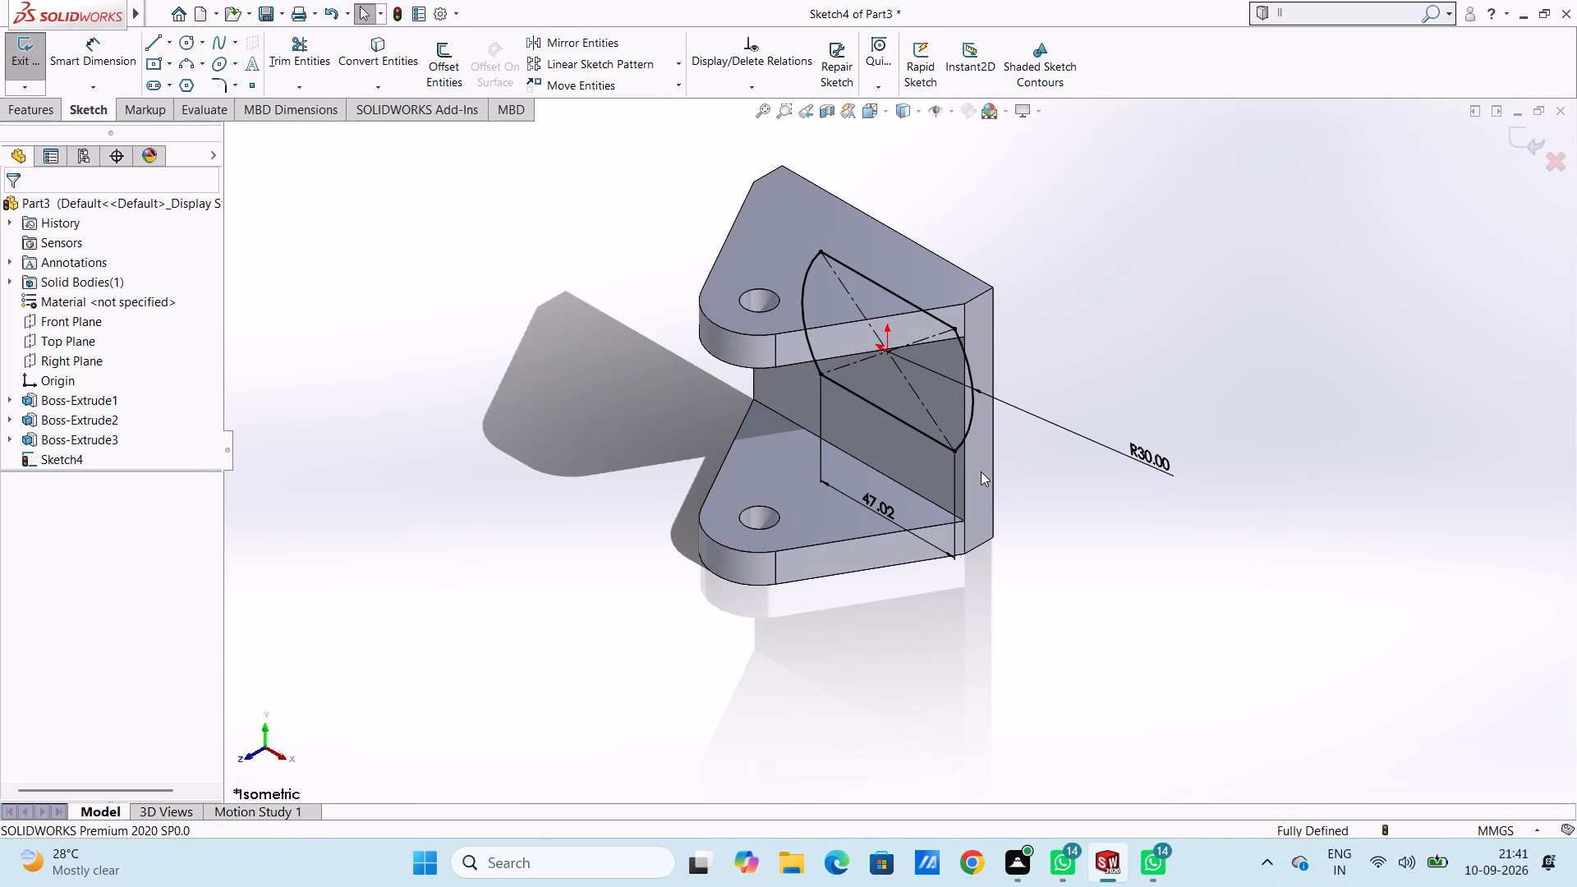
{"action": "key", "text": "ctrl+z"}
{"action": "key", "text": "ctrl+z"}
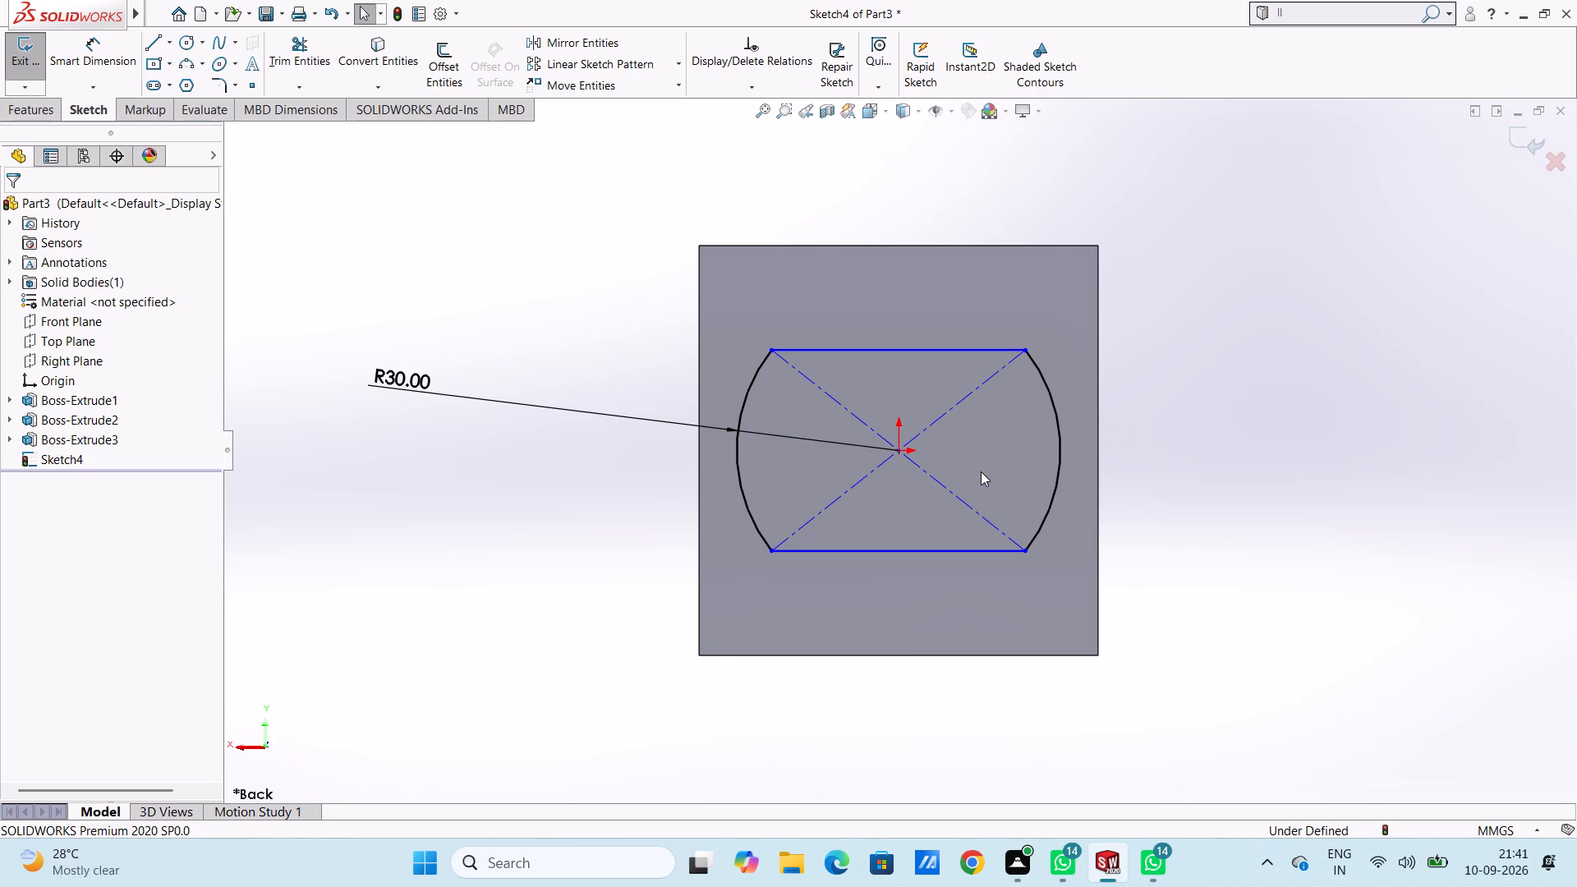
{"action": "key", "text": "ctrl+z"}
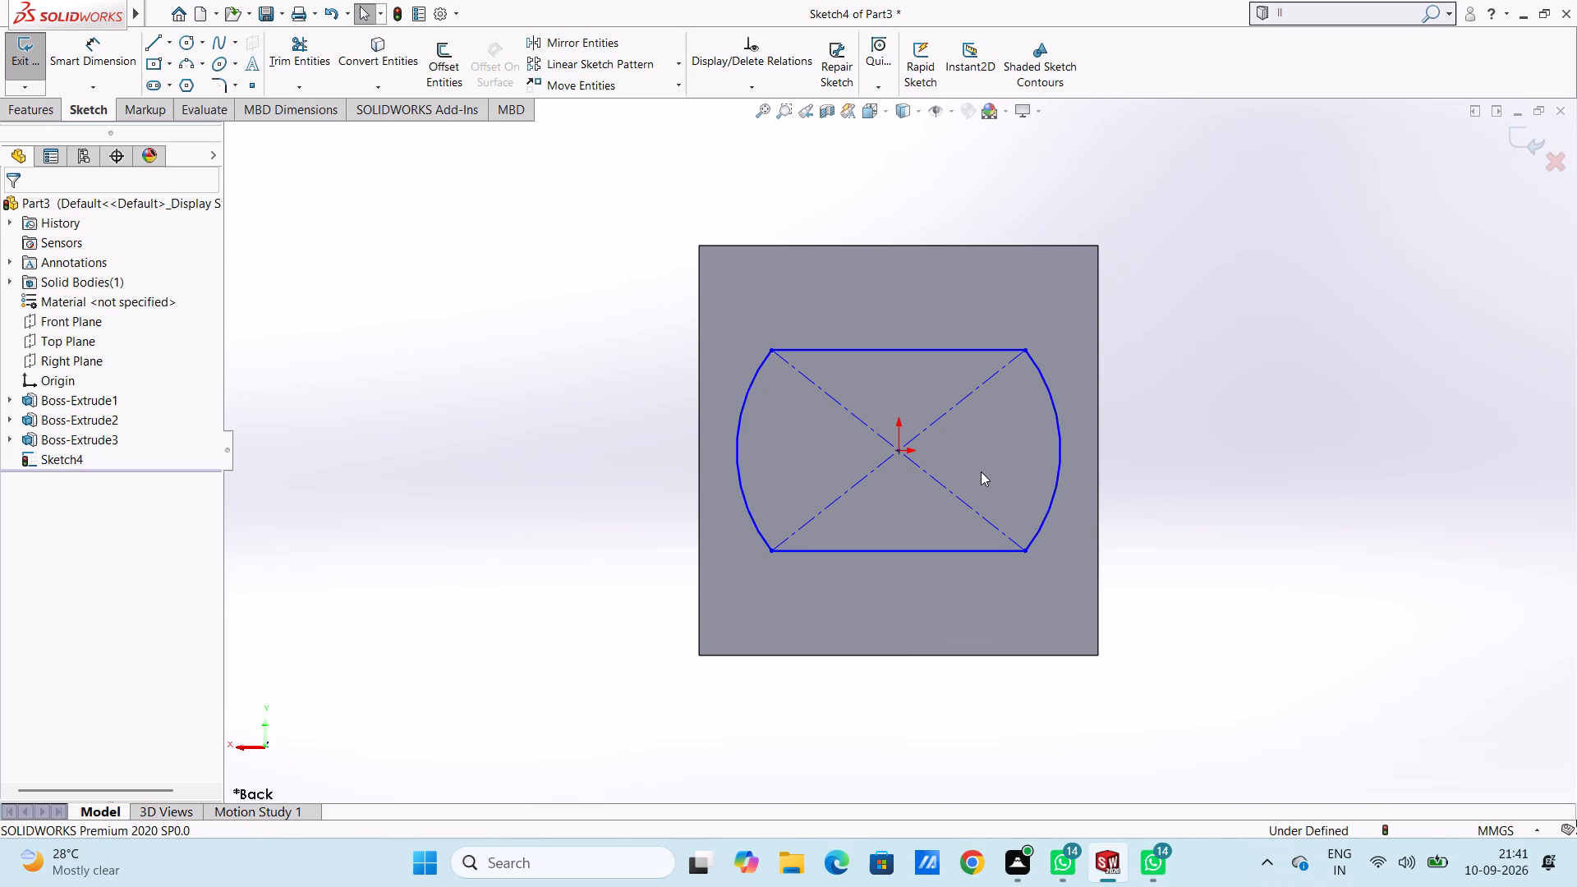
Draw a 20 mm radius circle centred on the origin inside the back-face profile.
{"action": "left_click", "coordinate": [185, 44]}
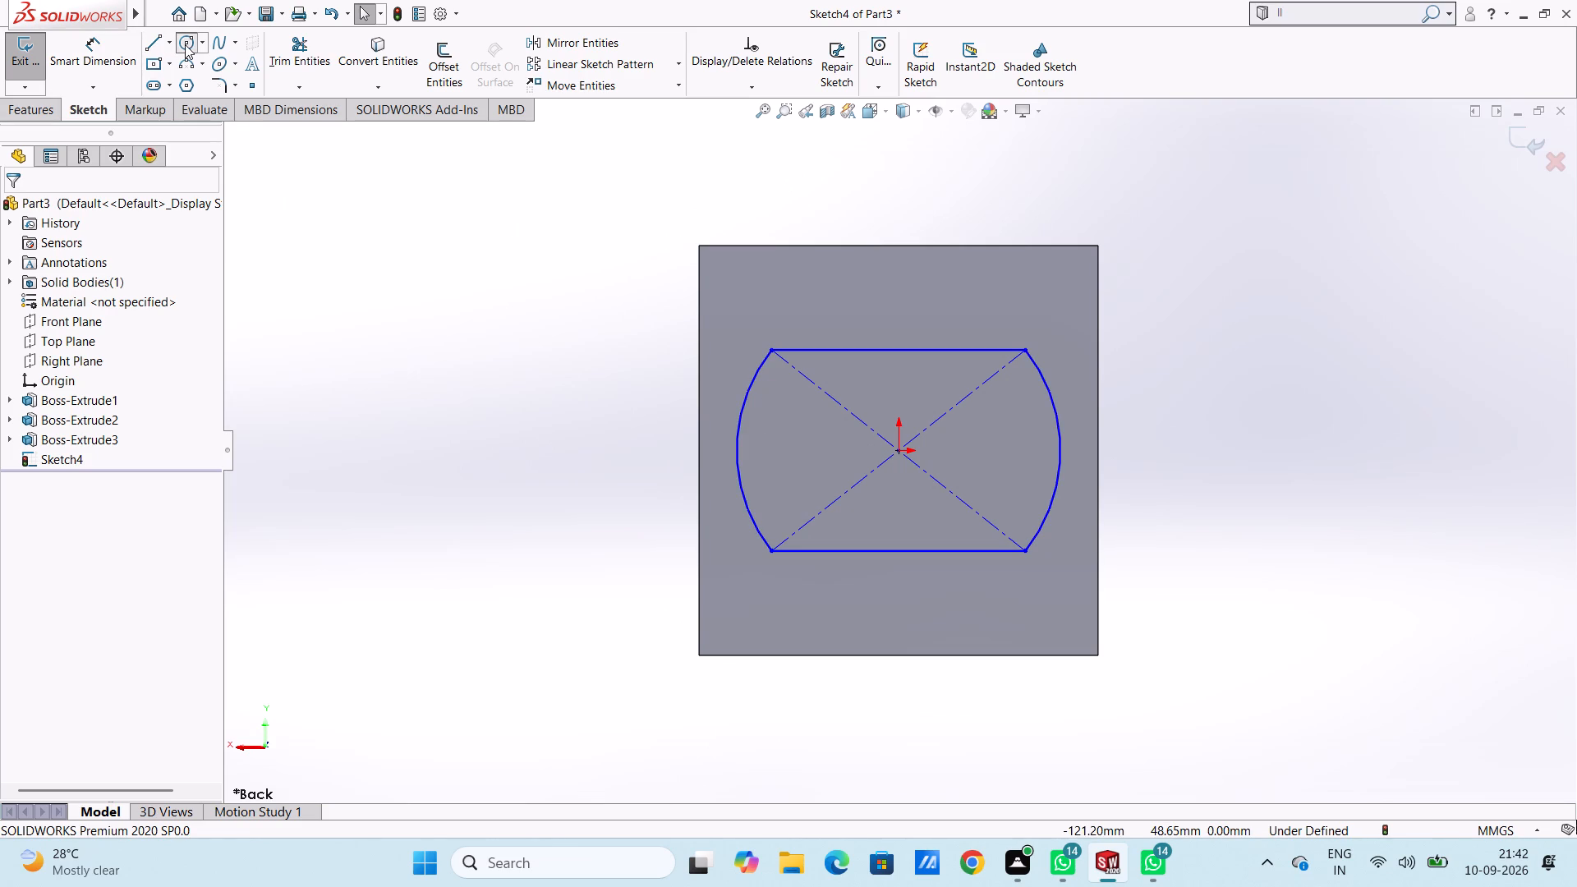
{"action": "left_click", "coordinate": [895, 450]}
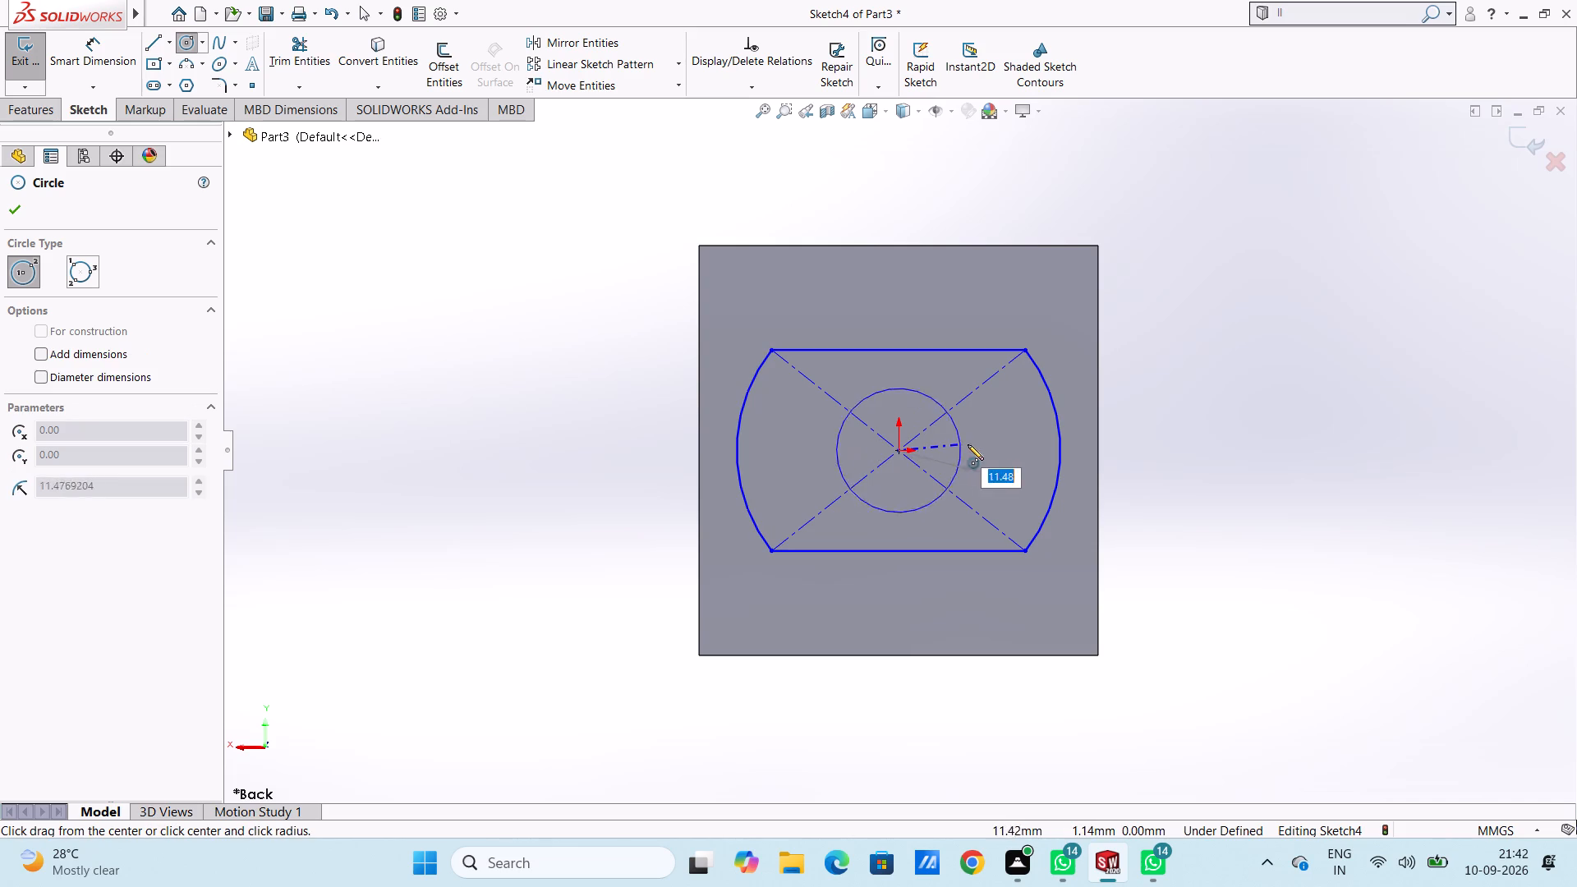
{"action": "type", "text": "20"}
{"action": "key", "text": "Return"}
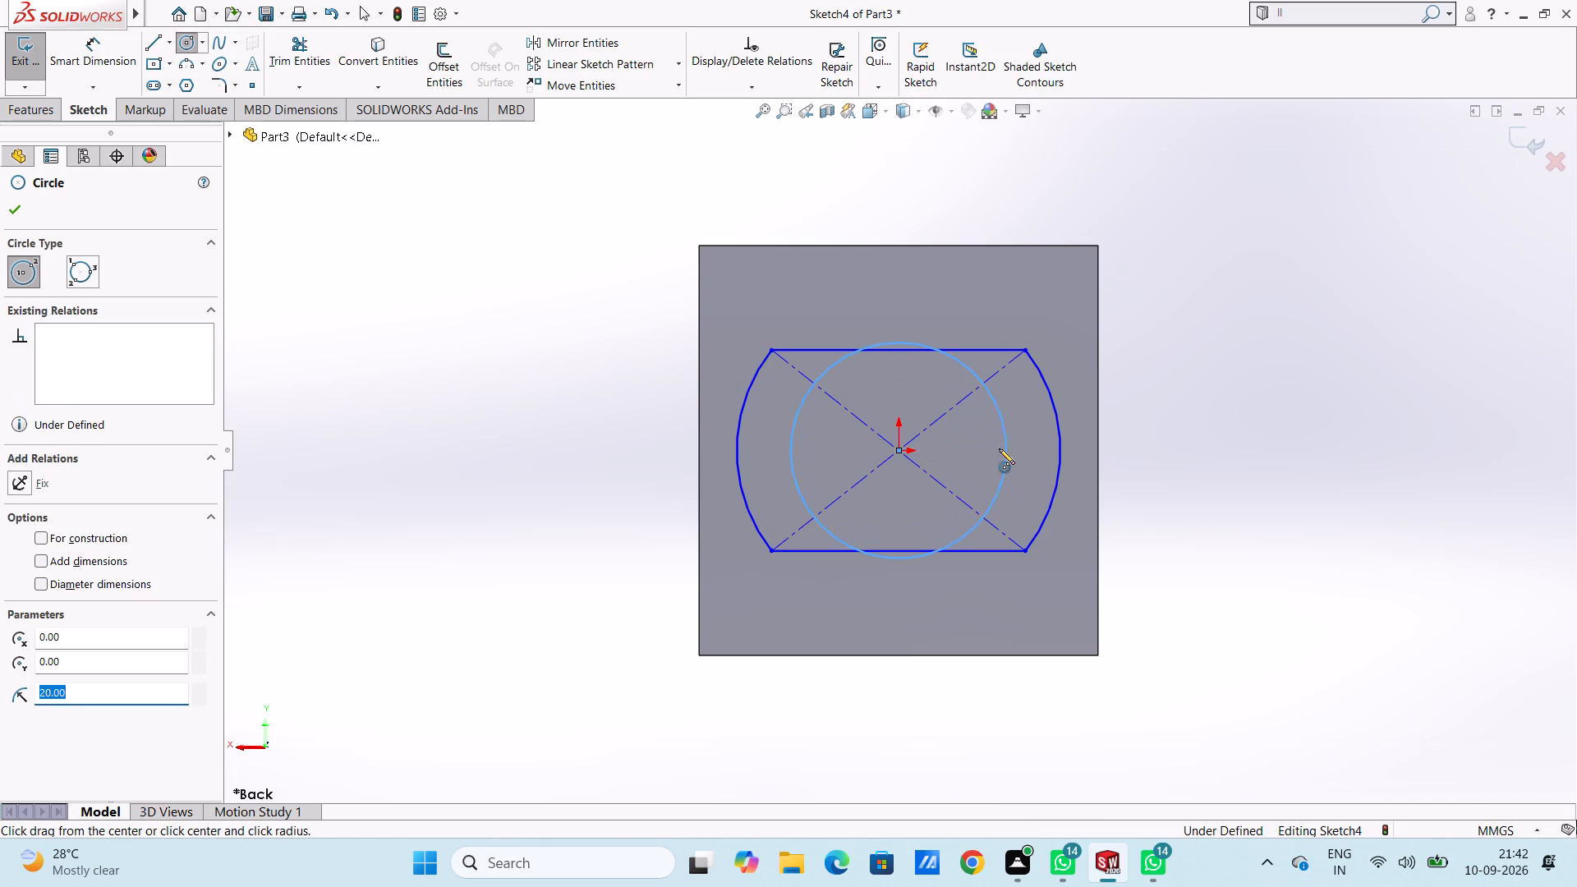
{"action": "key", "text": "Escape"}
{"action": "key", "text": "Escape"}
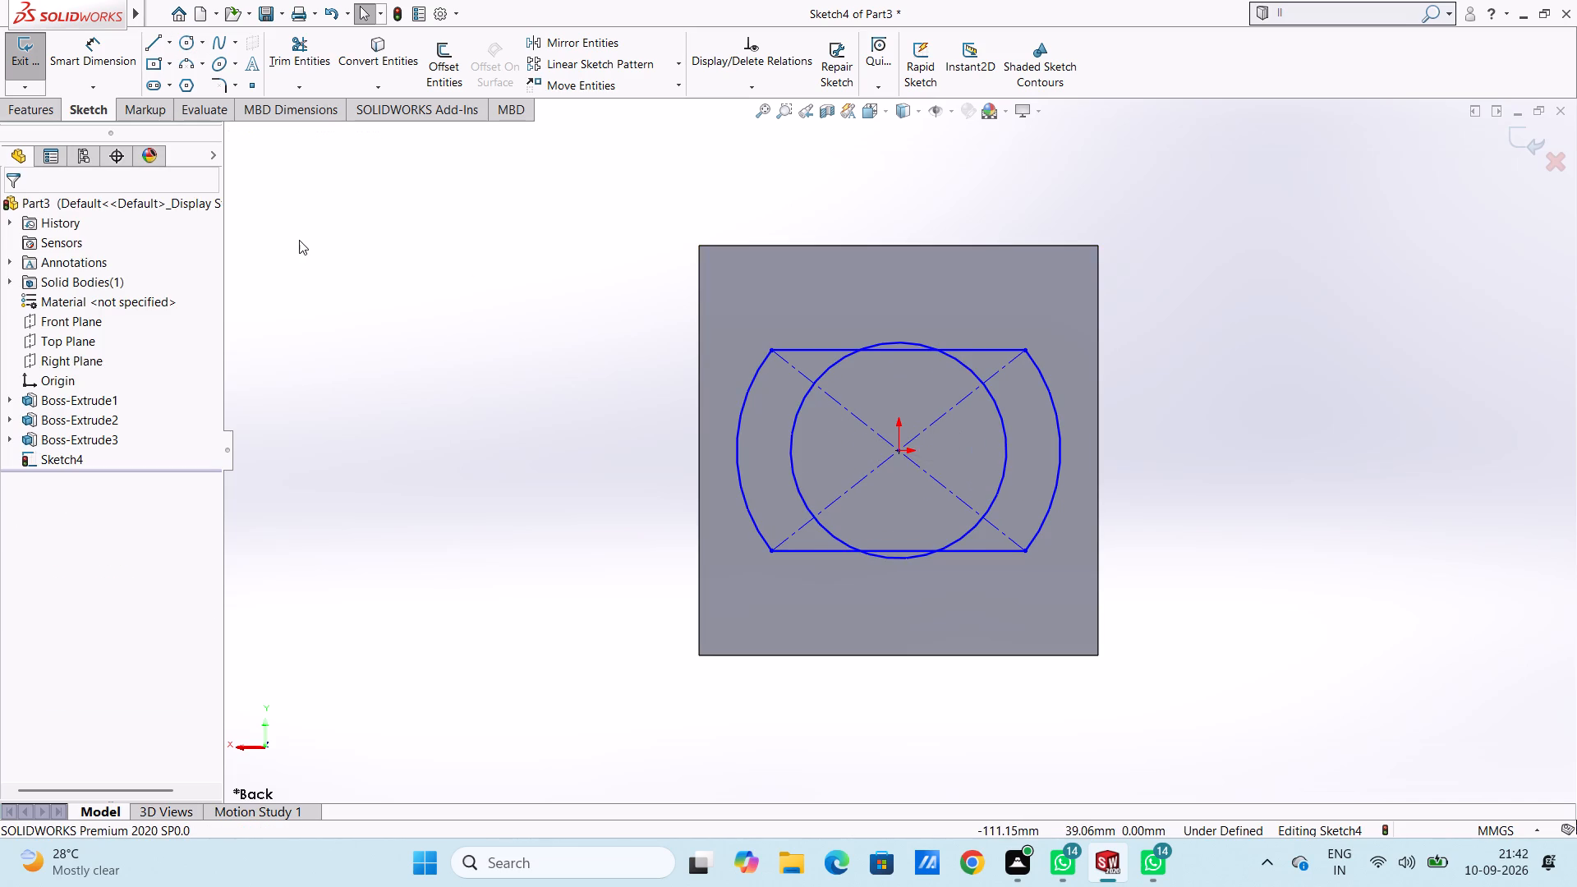
Draw a 30 mm radius circle centred on the origin, around the 20 mm radius circle.
{"action": "left_click", "coordinate": [190, 39]}
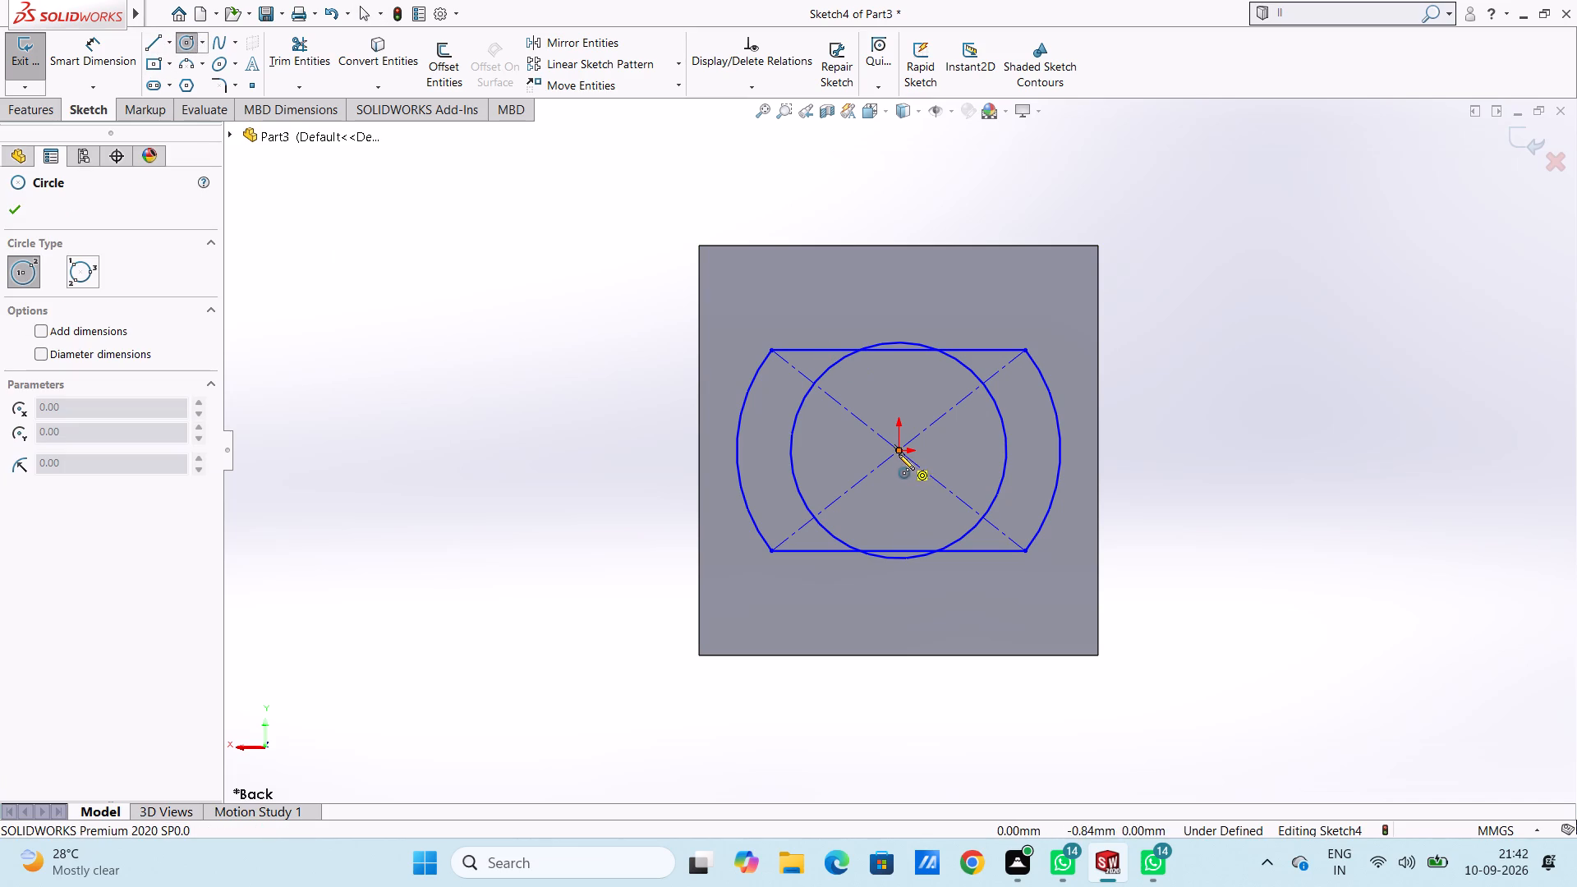
{"action": "left_click", "coordinate": [898, 450]}
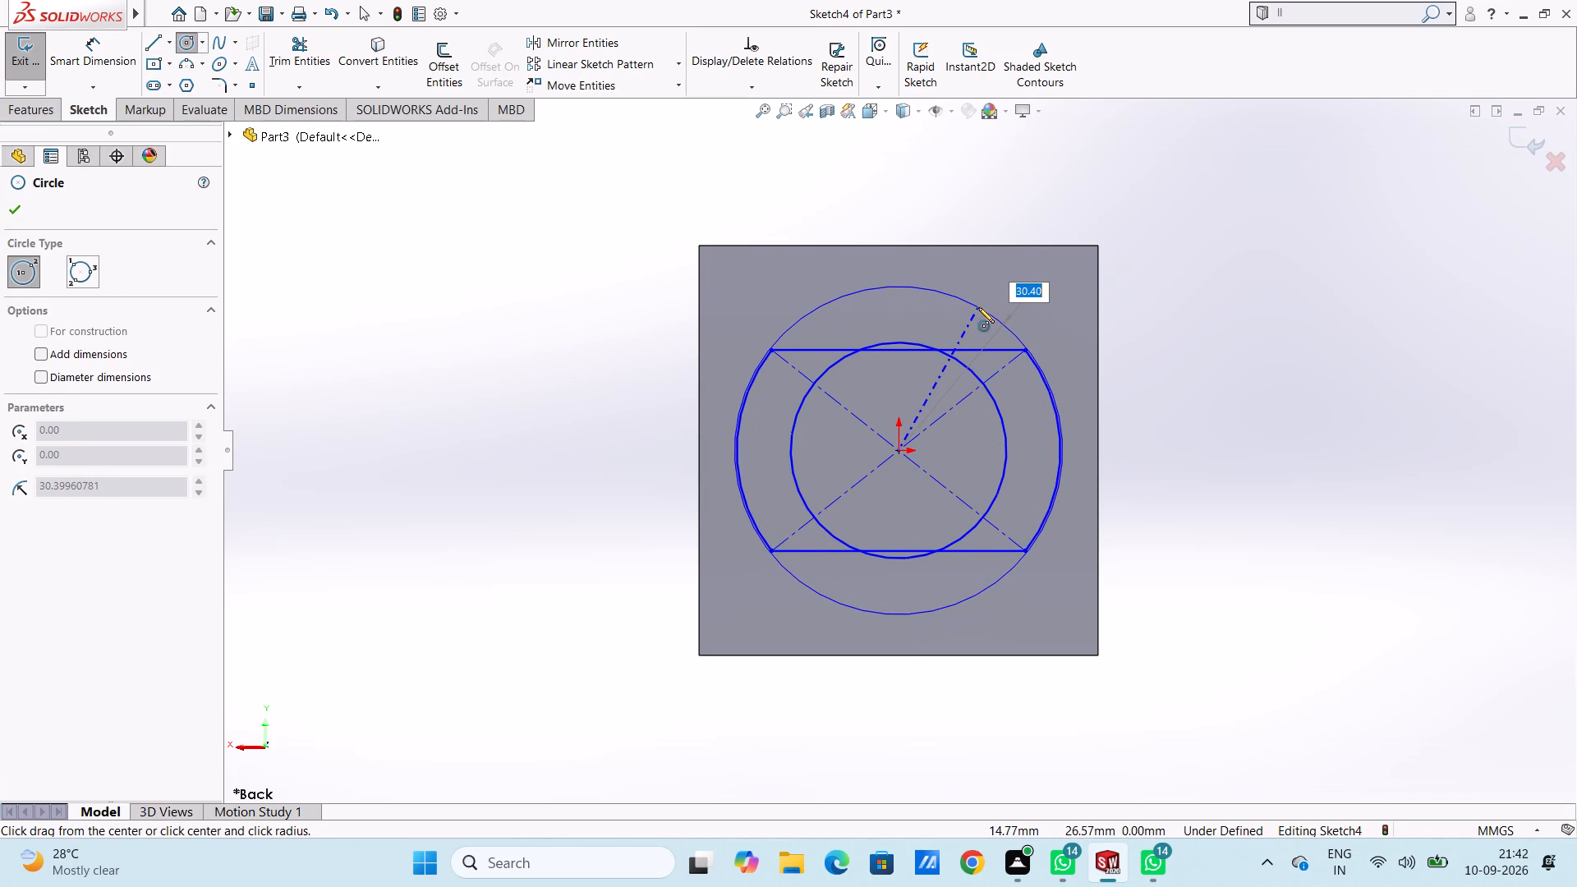
{"action": "type", "text": "30"}
{"action": "key", "text": "Return"}
{"action": "key", "text": "Escape"}
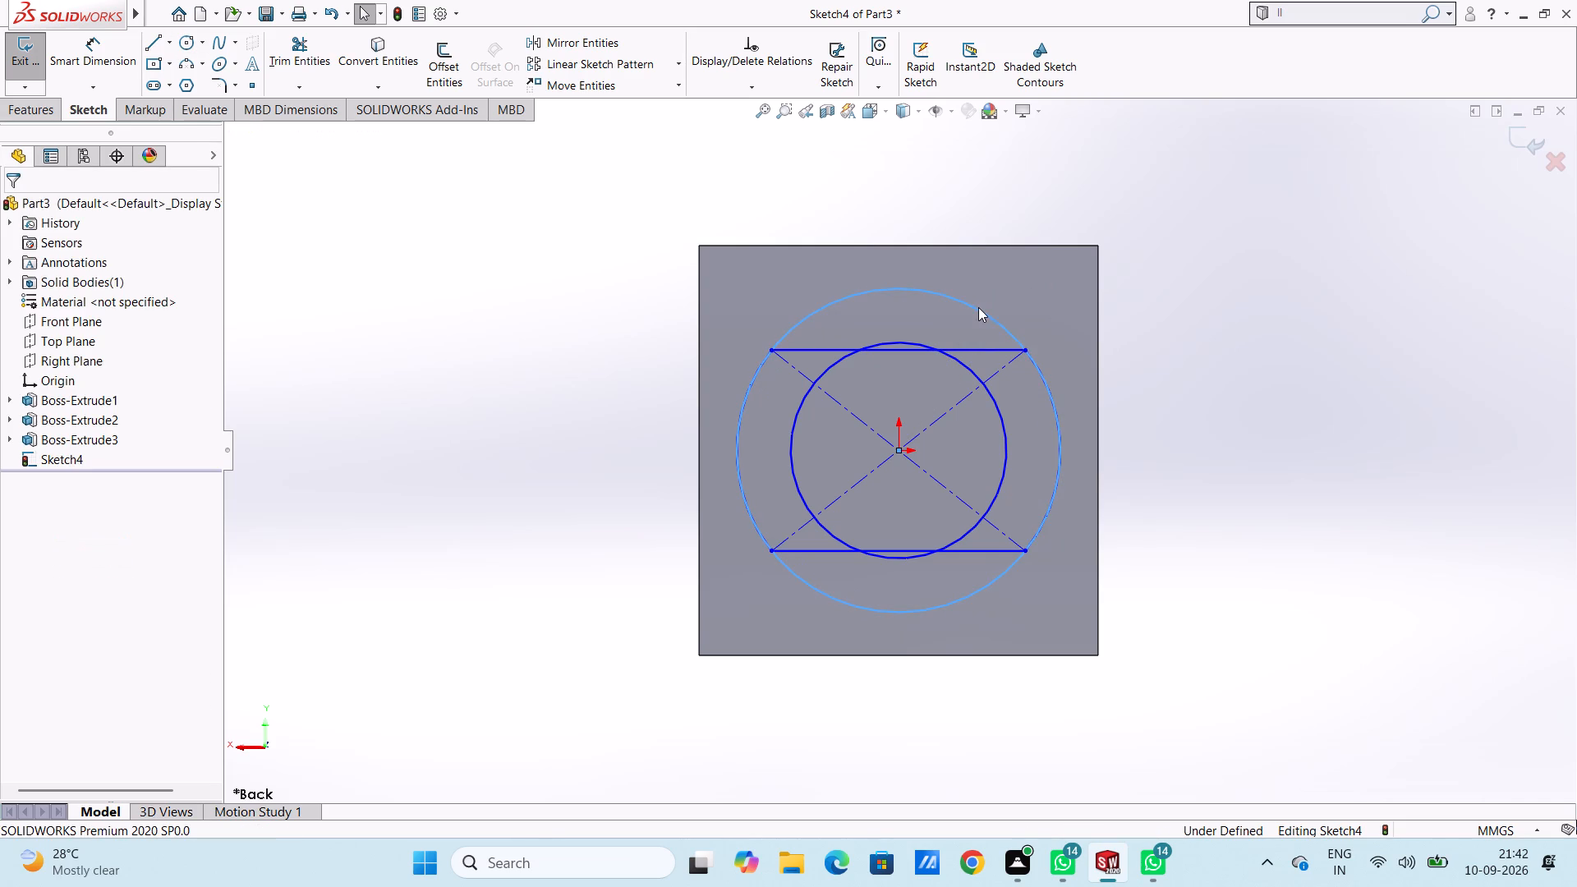
{"action": "key", "text": "Escape"}
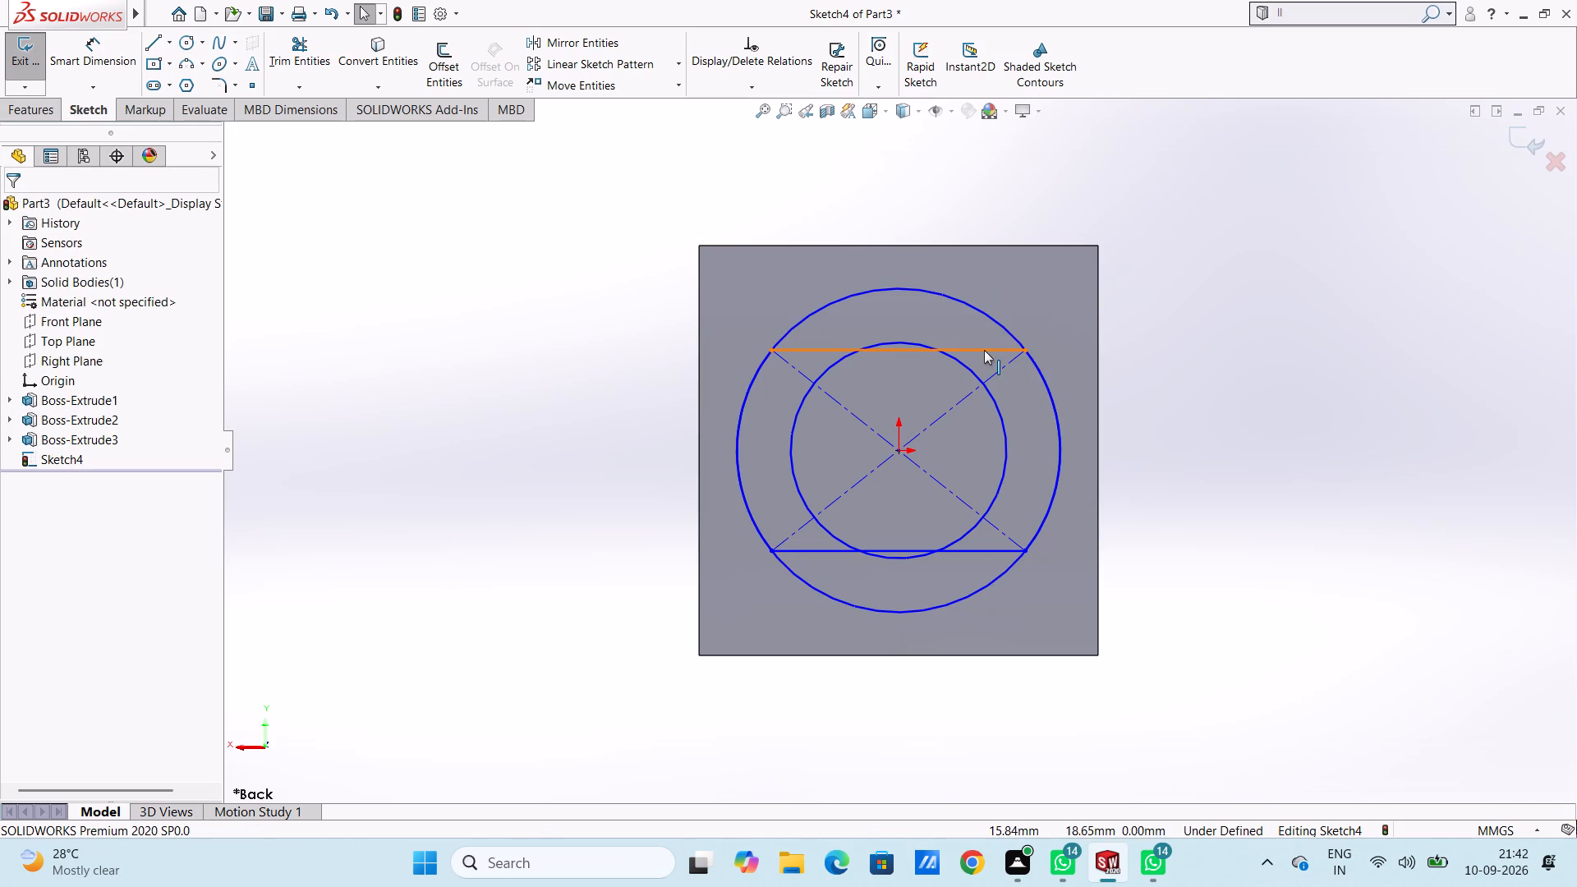
Delete the profile's upper and lower horizontal lines that cross the inner circle.
{"action": "left_click", "coordinate": [984, 350]}
{"action": "key", "text": "Delete"}
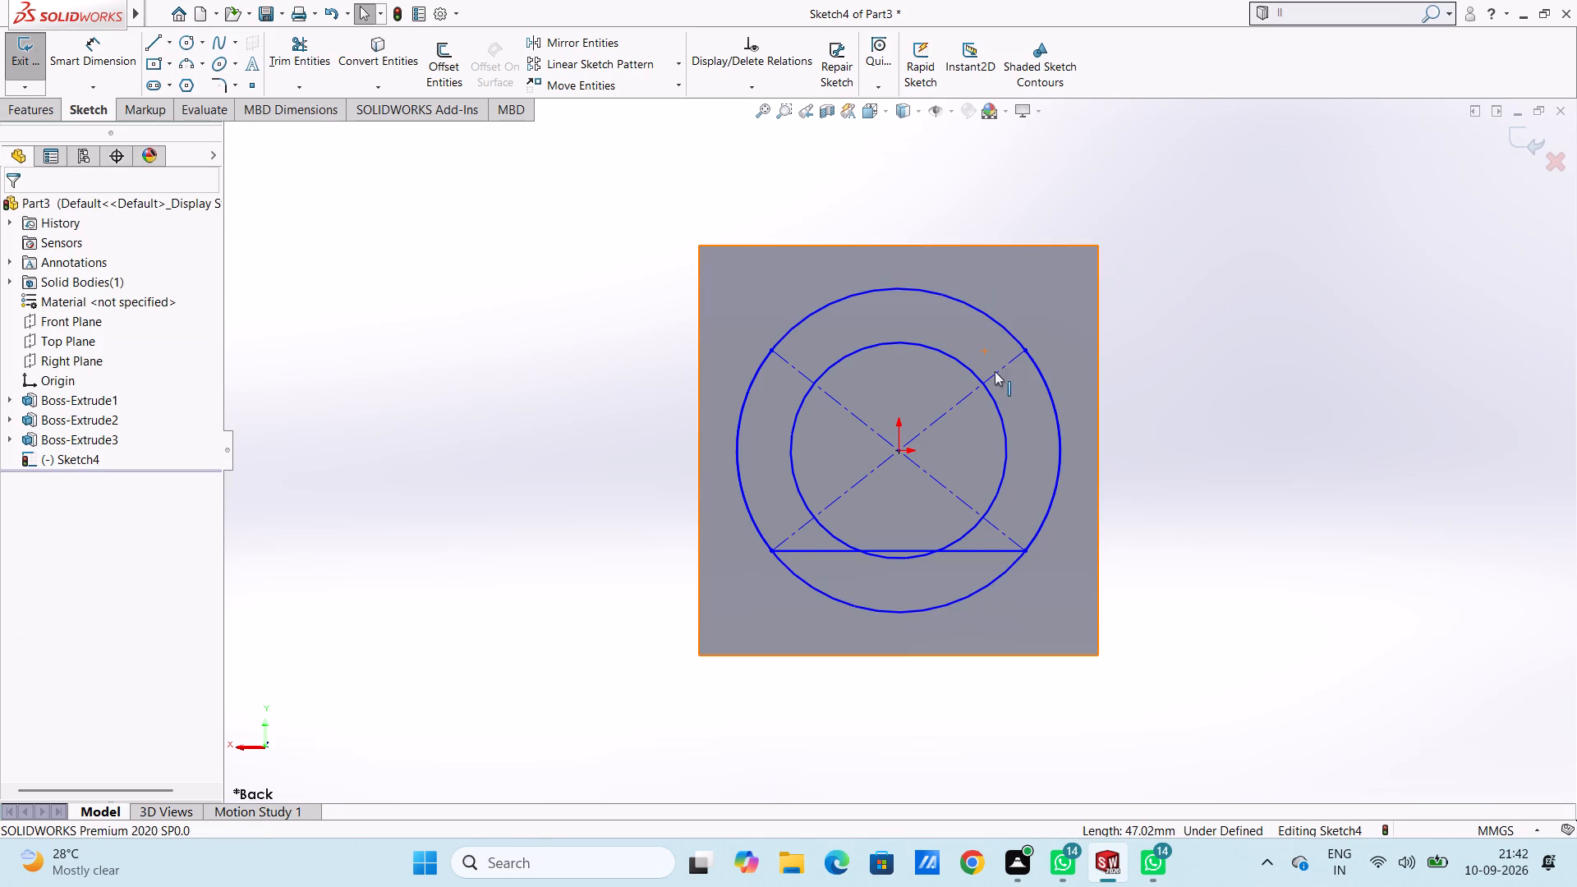
{"action": "left_click", "coordinate": [986, 549]}
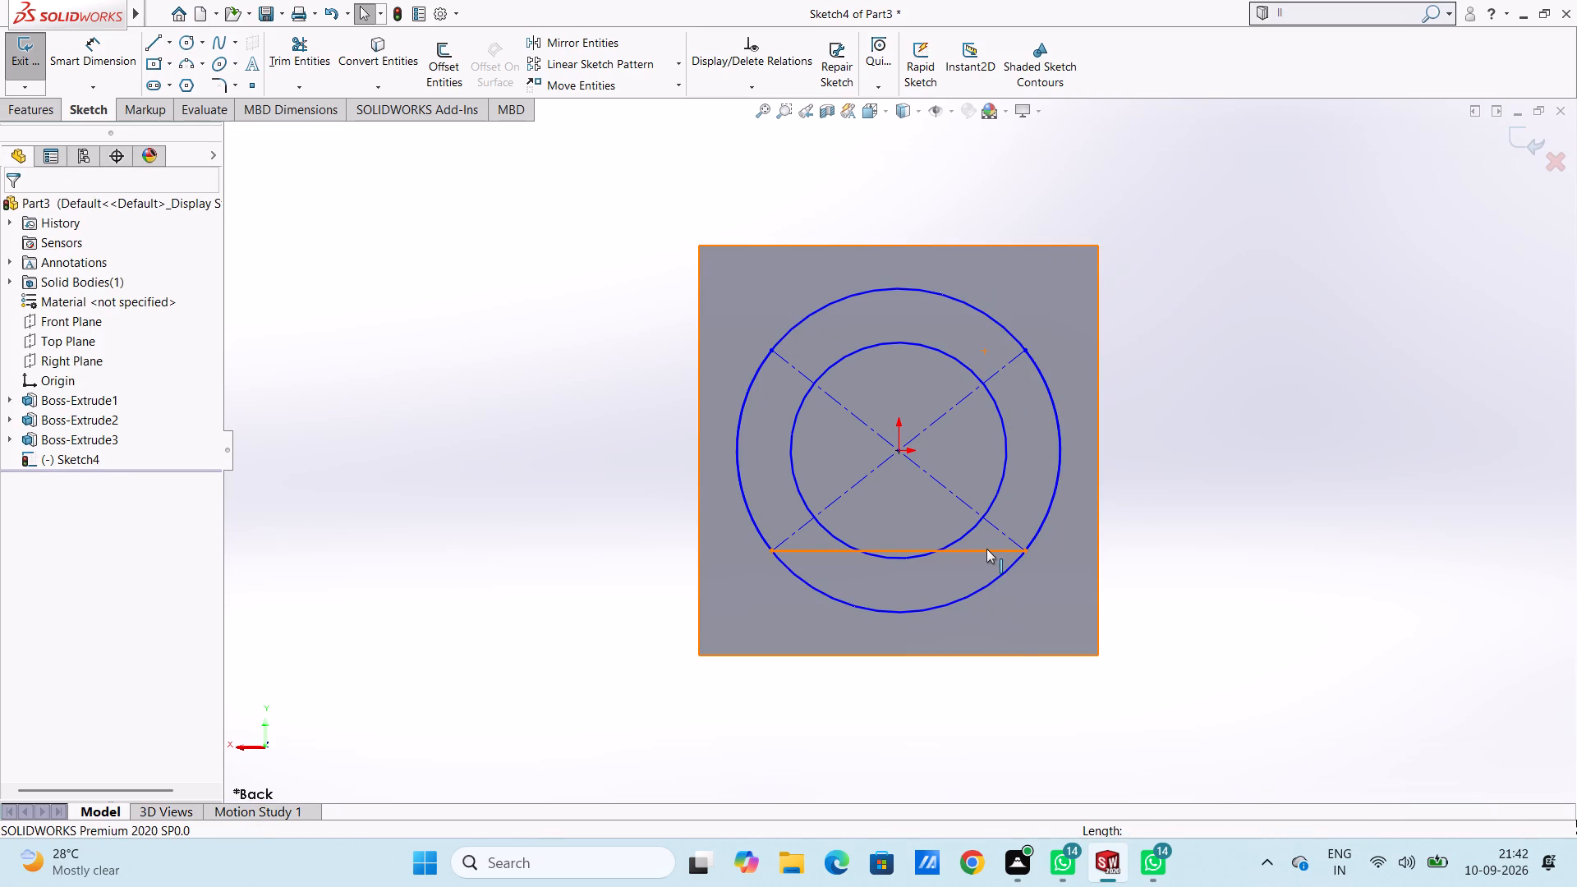
{"action": "key", "text": "Delete"}
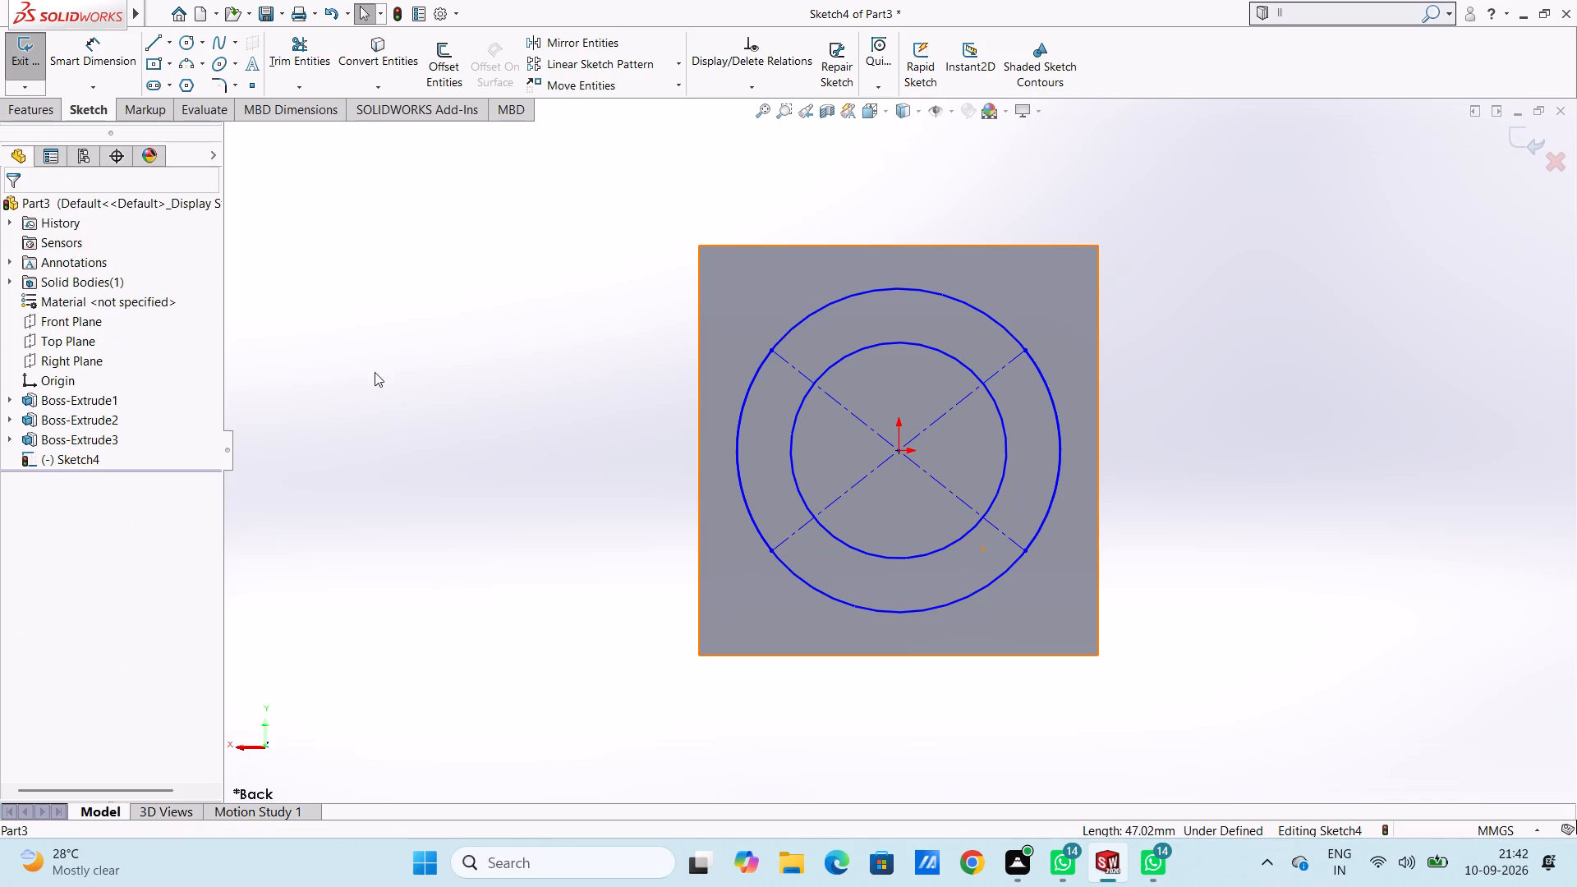
Draw two near-horizontal lines about 40.5 mm long across the outer circle, one above and one below the inner circle.
{"action": "left_click", "coordinate": [149, 48]}
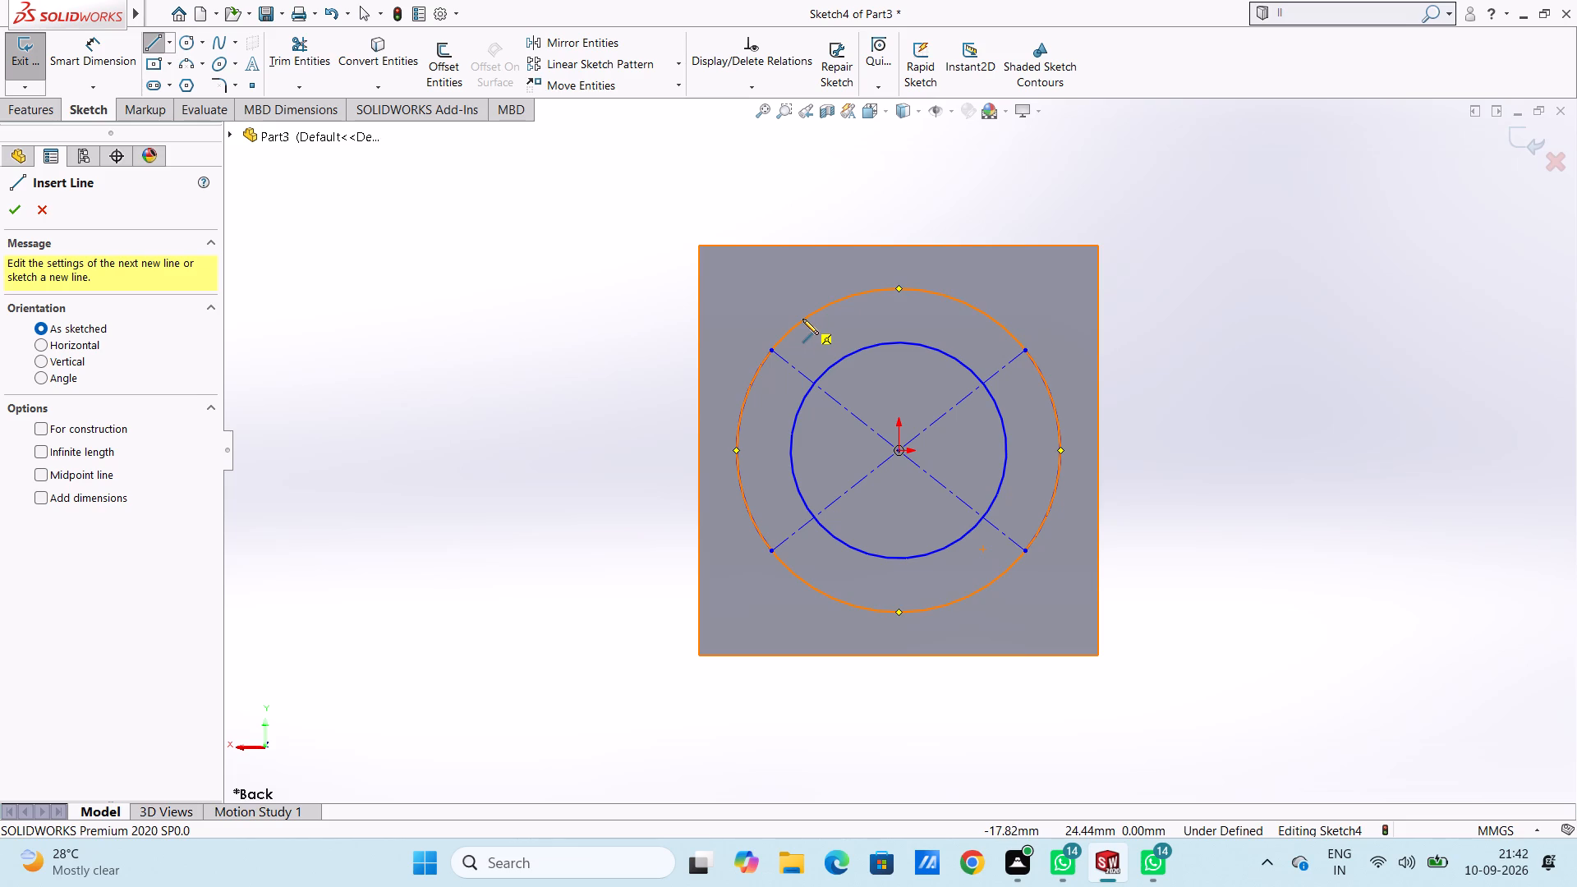
{"action": "left_click", "coordinate": [802, 319]}
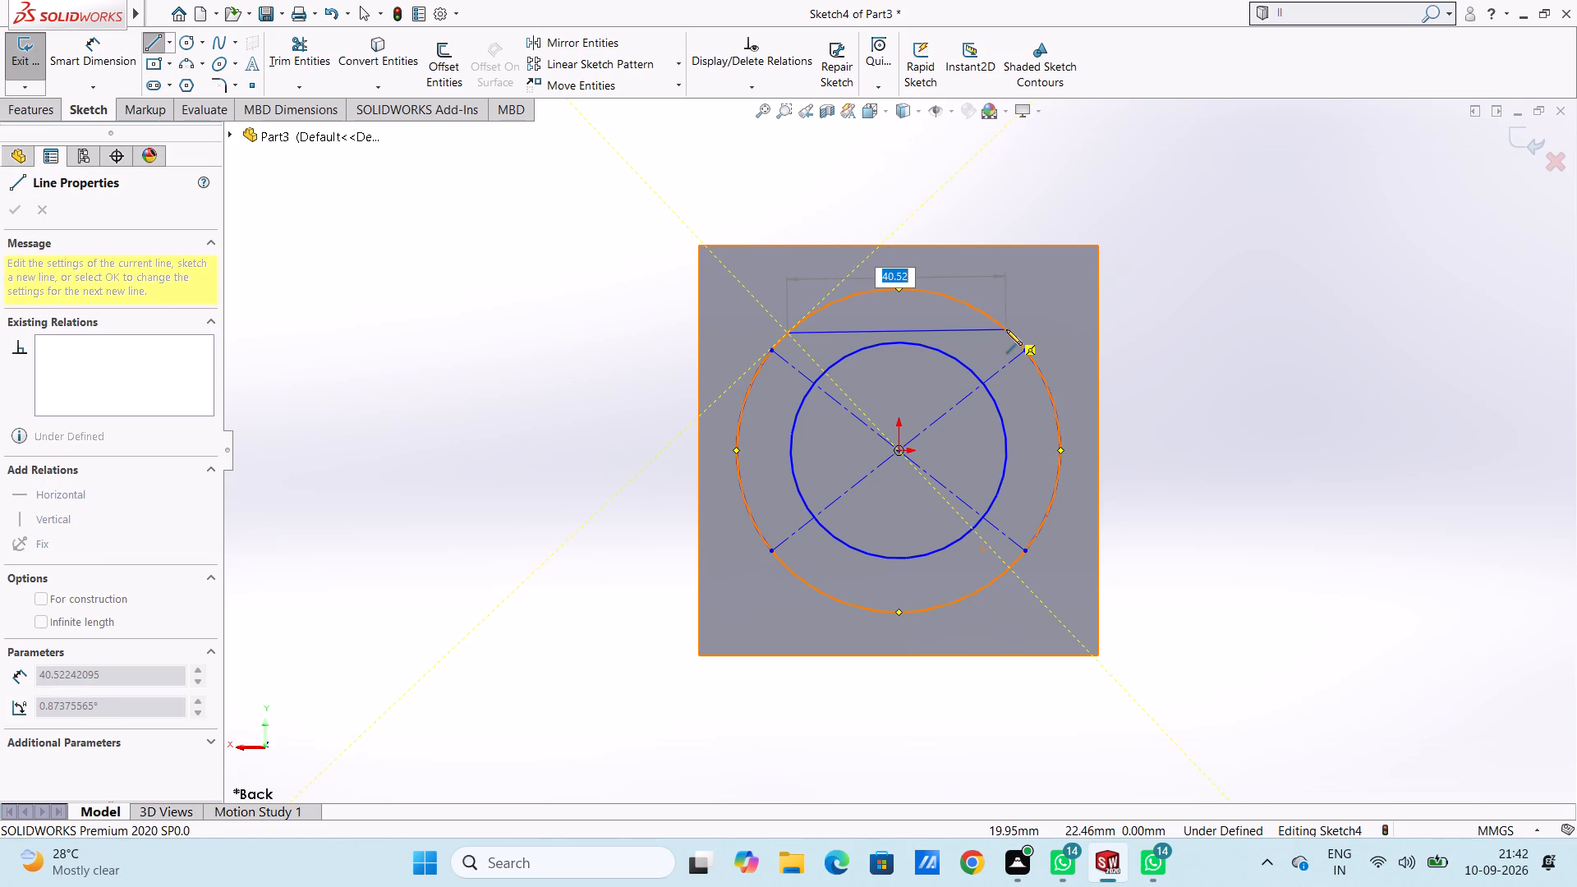
{"action": "left_click", "coordinate": [1006, 329]}
{"action": "key", "text": "Escape"}
{"action": "key", "text": "Escape"}
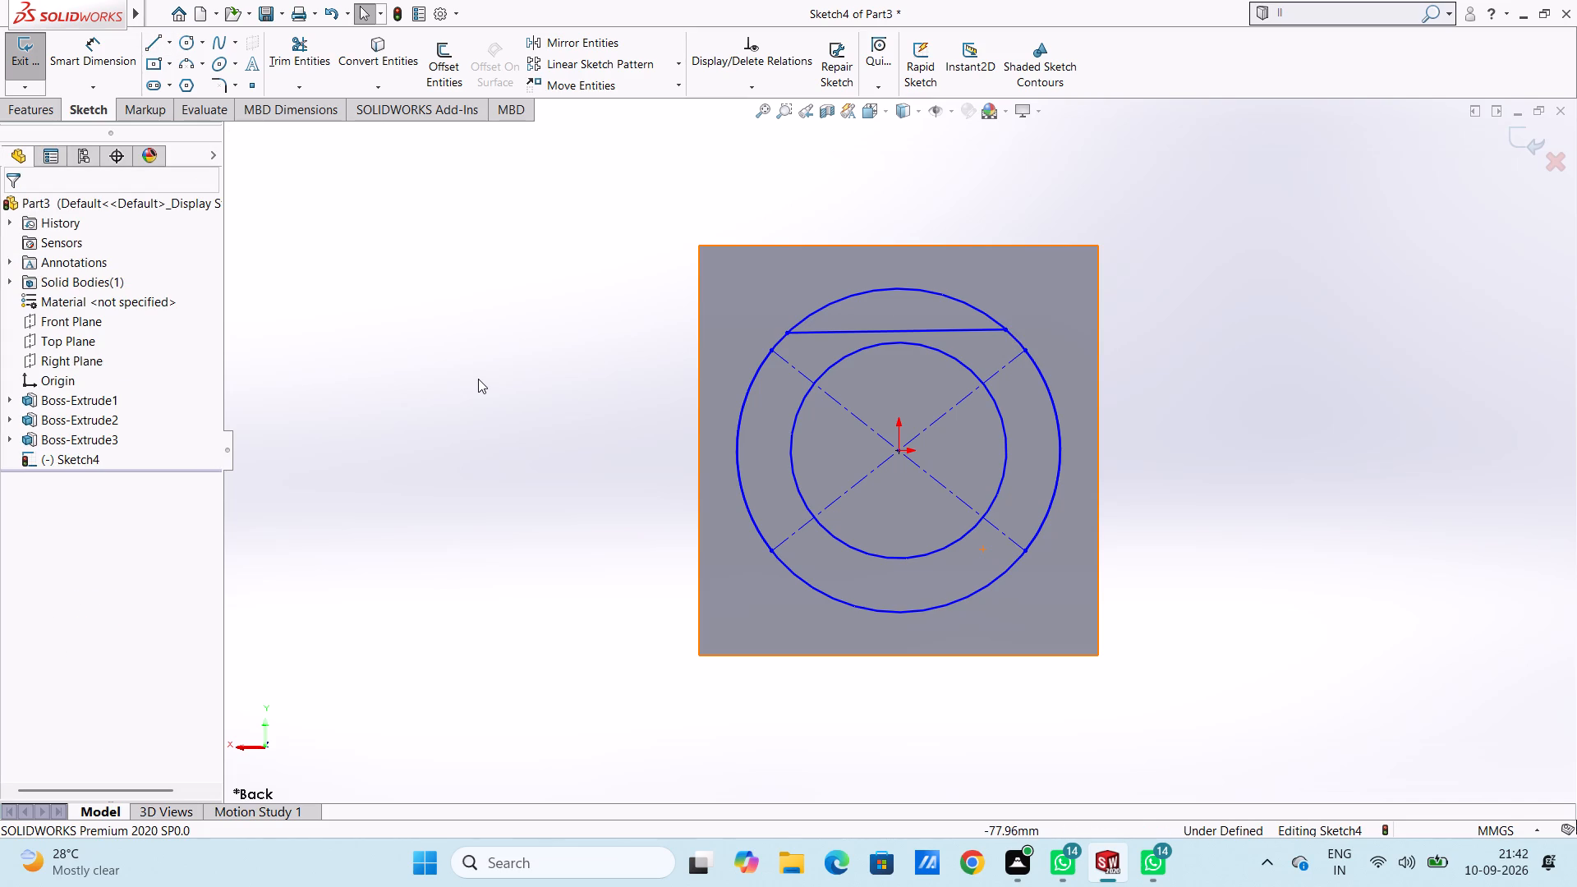
{"action": "key", "text": "l"}
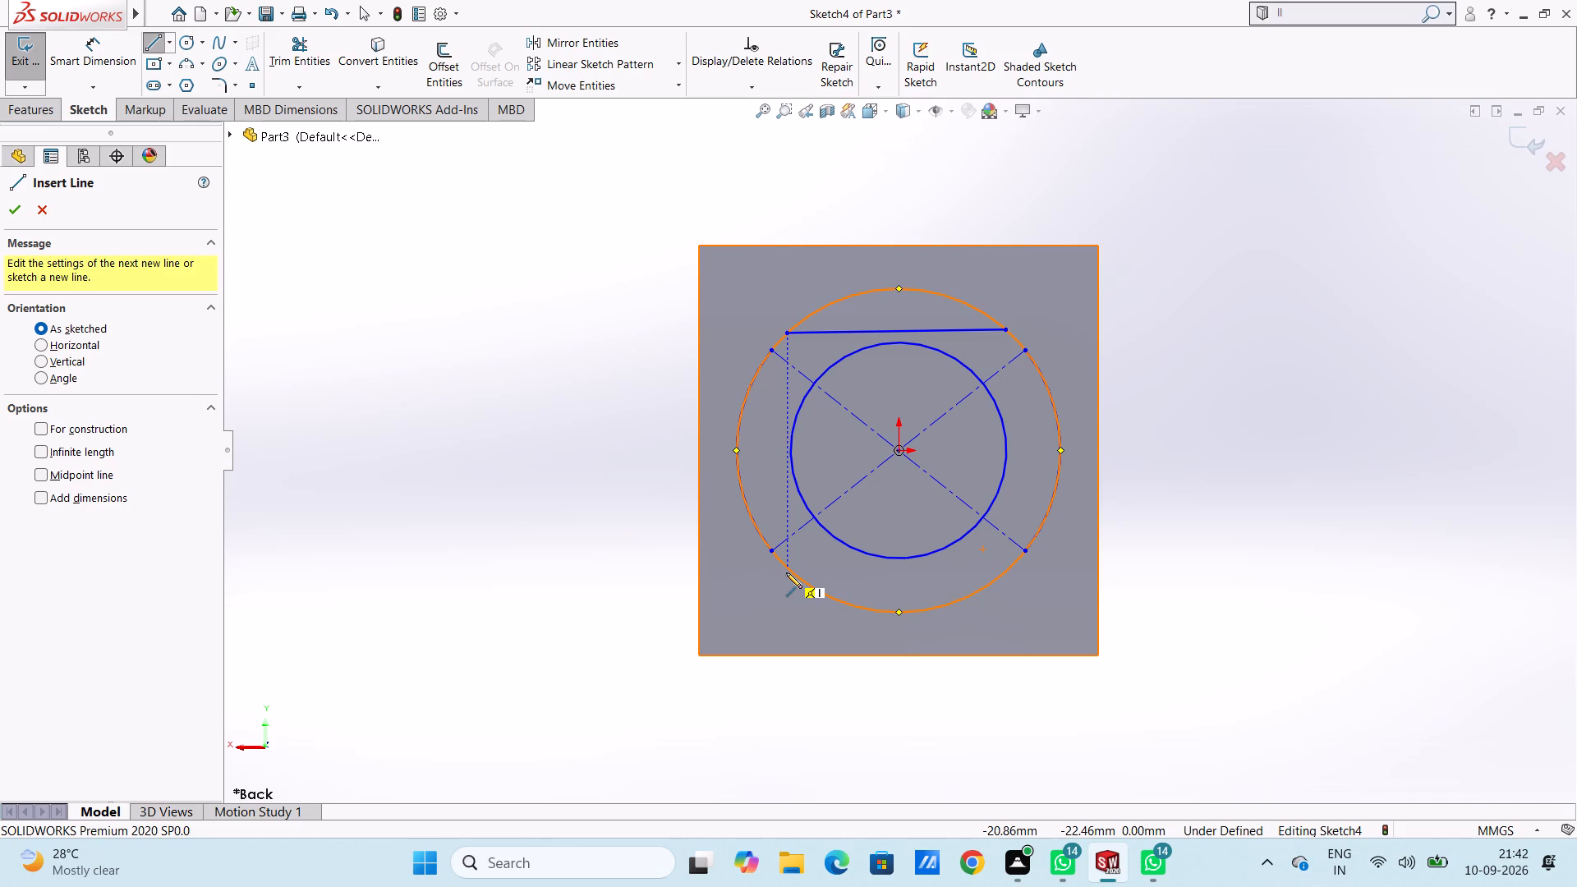
{"action": "left_click", "coordinate": [788, 571]}
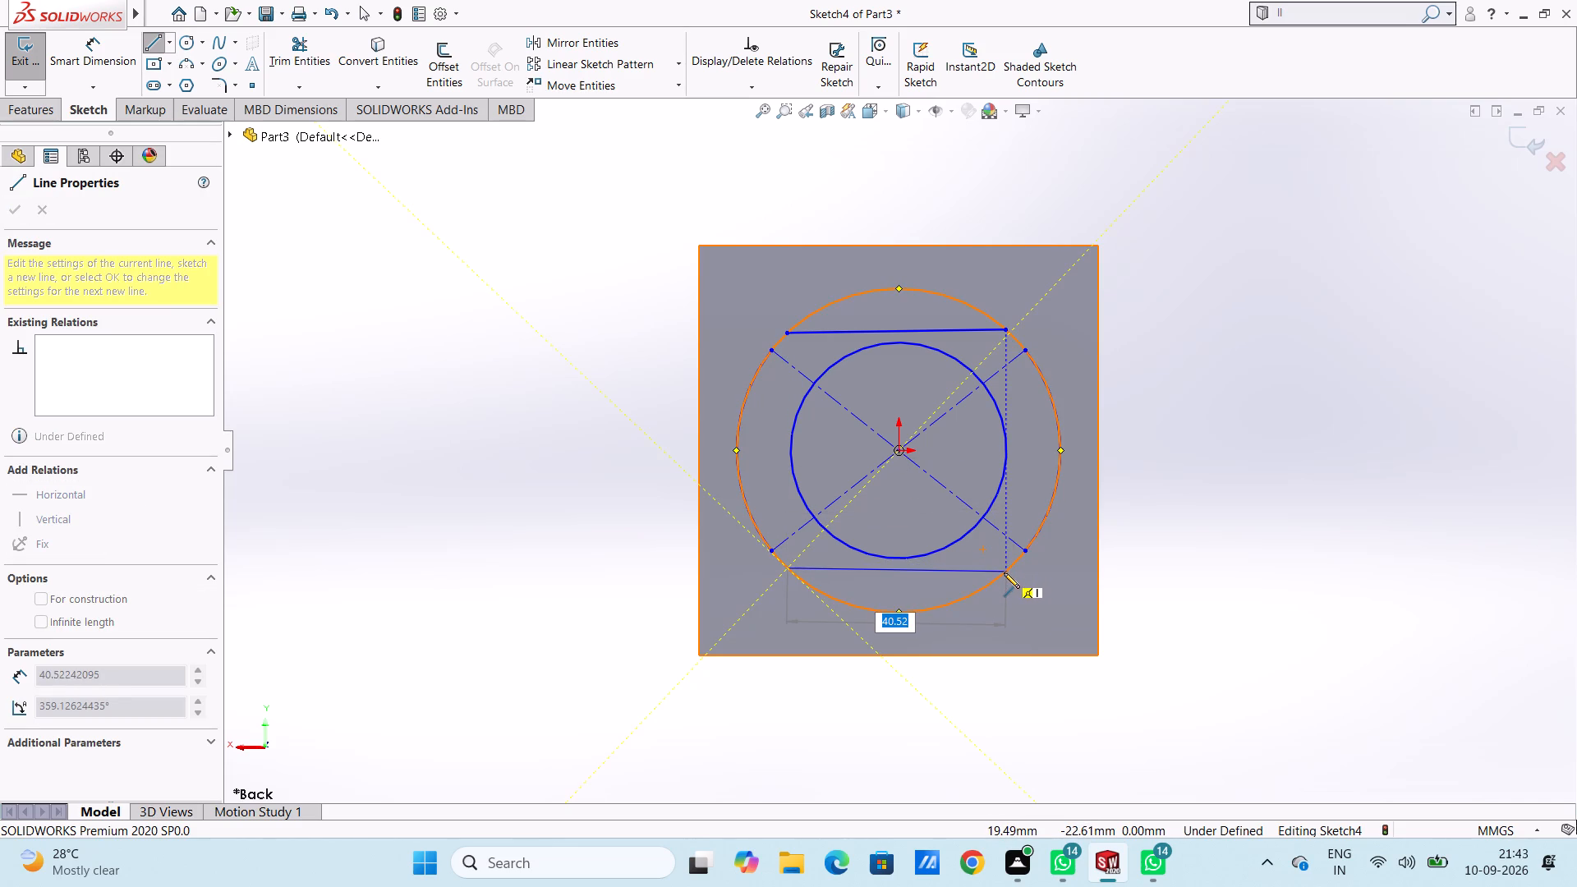
{"action": "left_click", "coordinate": [1005, 572]}
{"action": "key", "text": "Escape"}
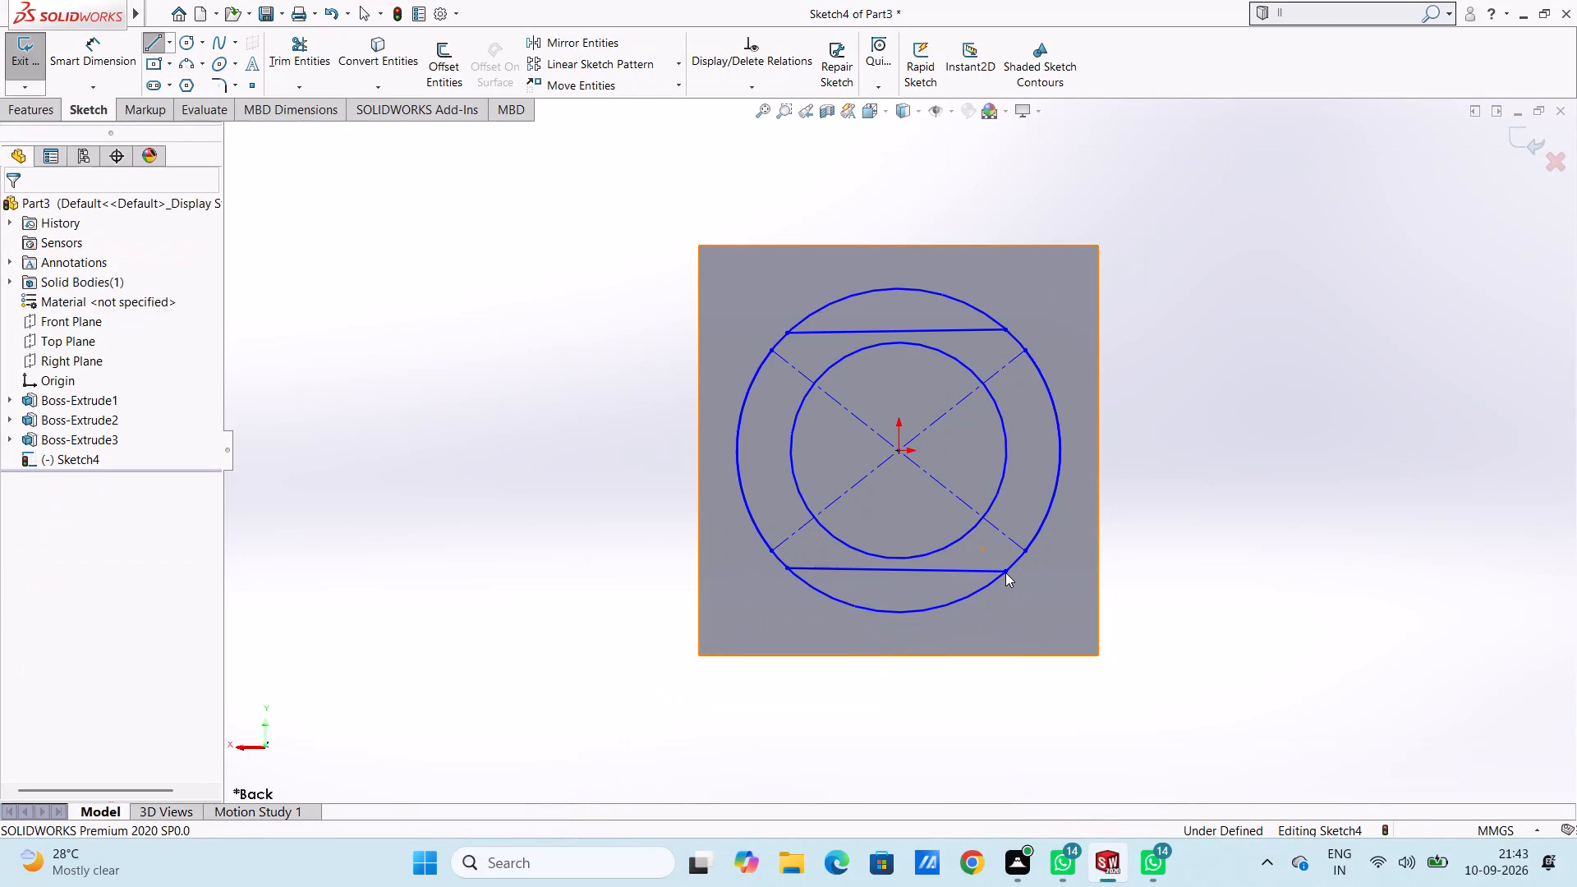
{"action": "key", "text": "Escape"}
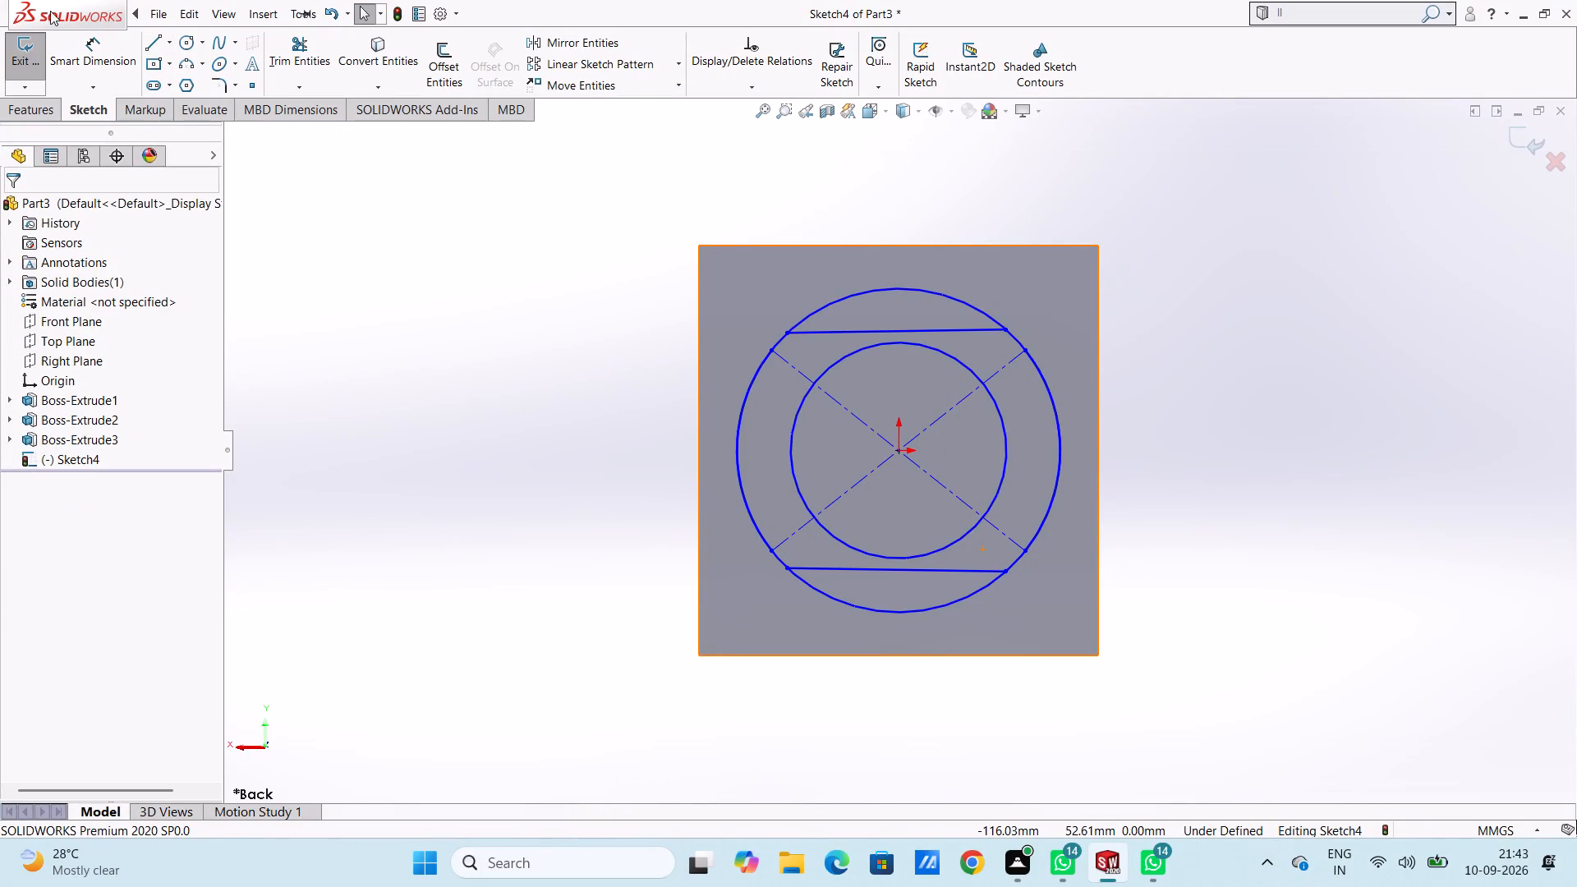
Trim the outer circle's arcs above the upper line and below the lower line.
{"action": "left_click", "coordinate": [287, 56]}
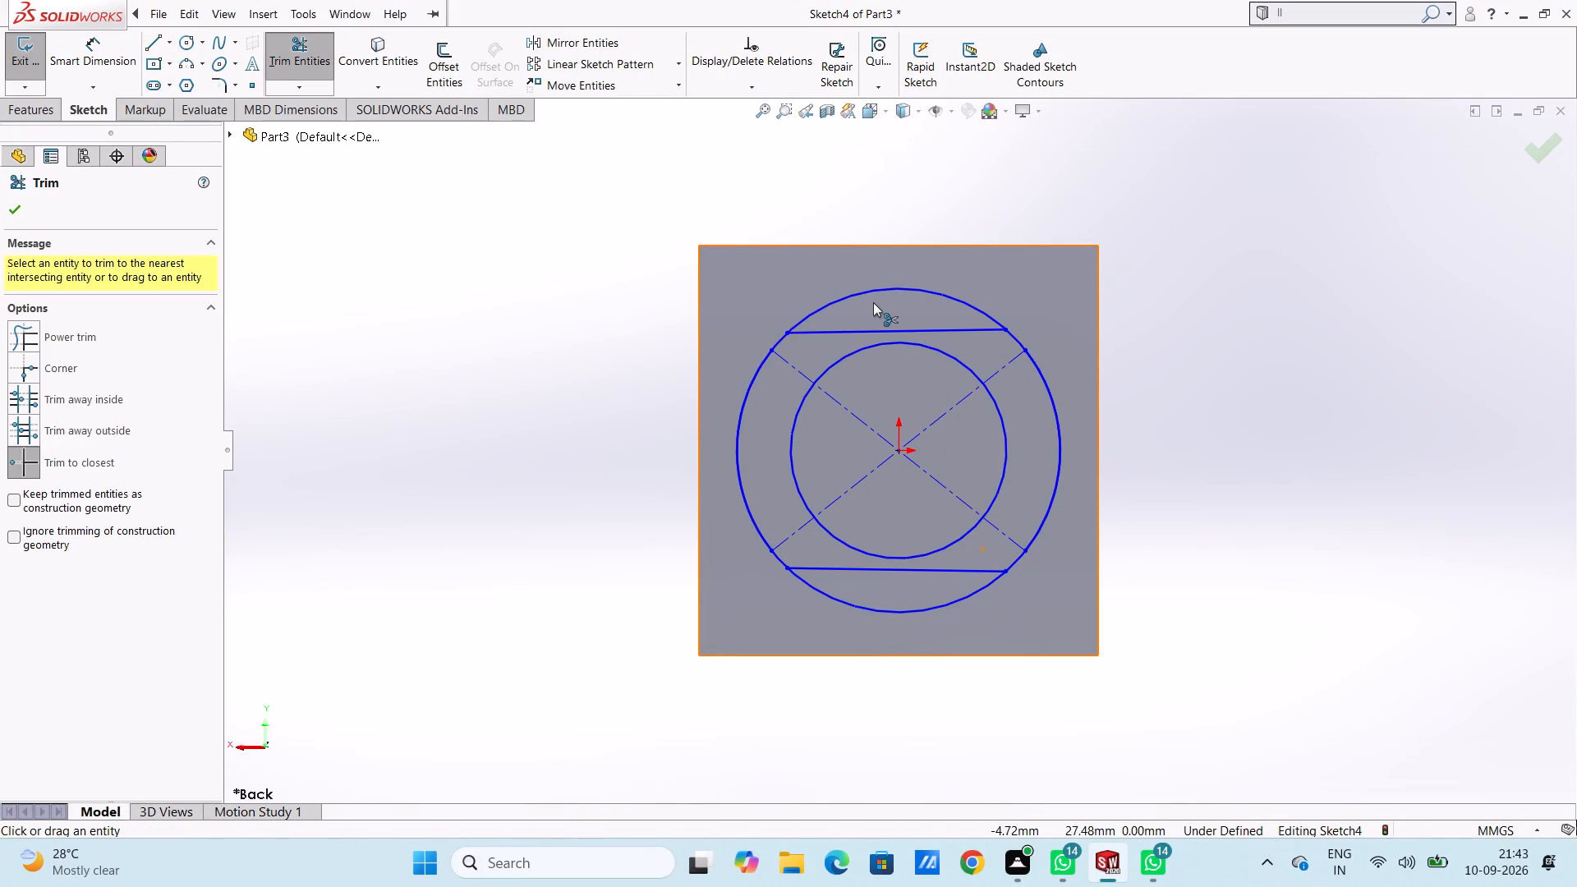
{"action": "left_click", "coordinate": [880, 292]}
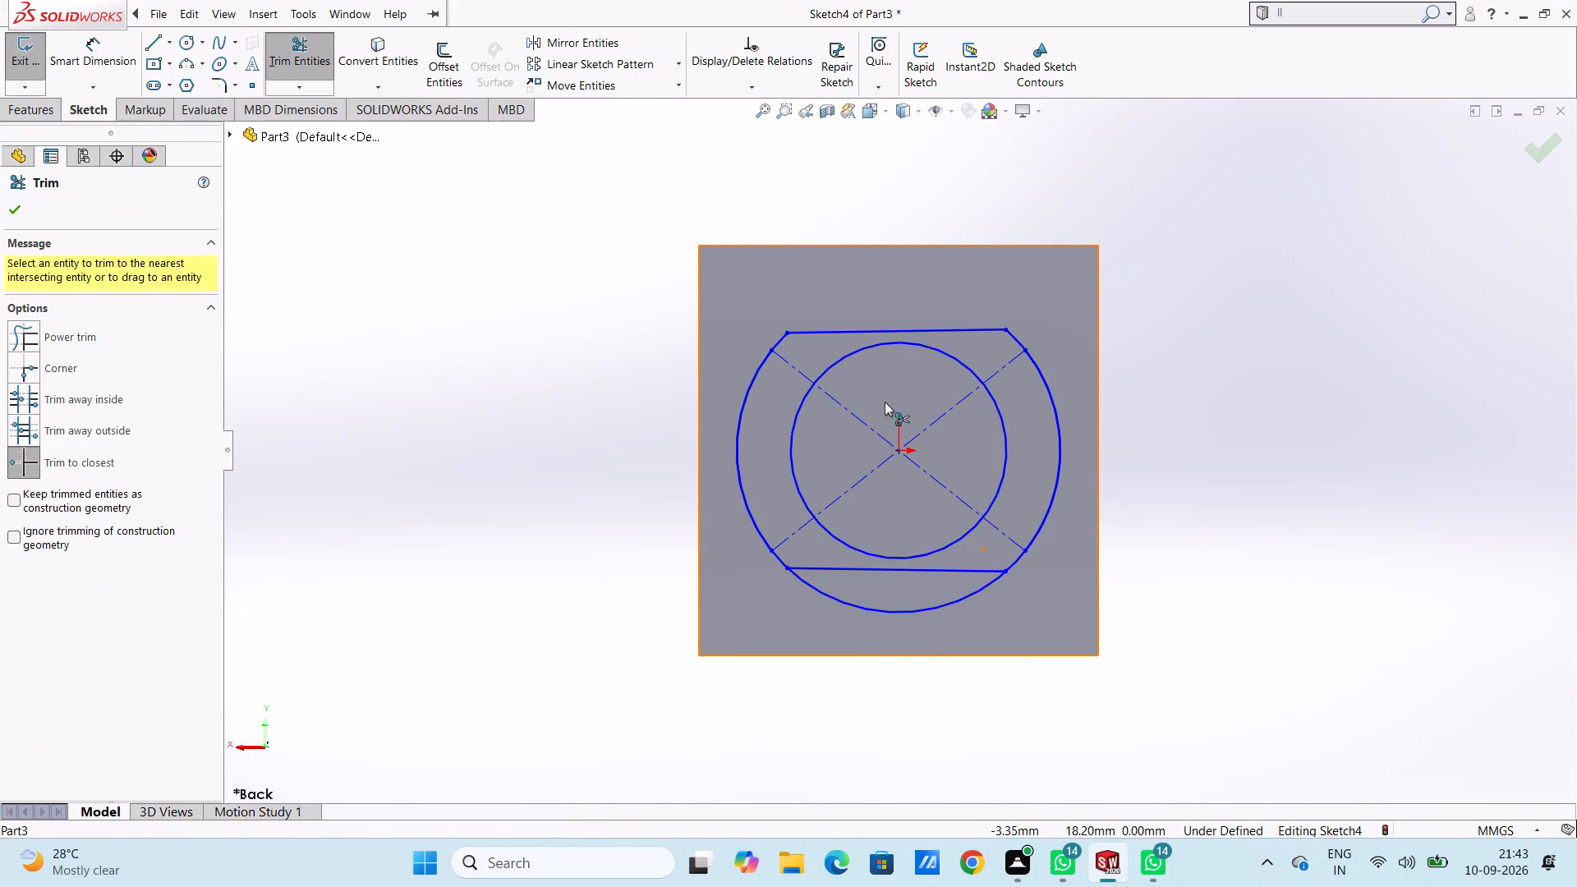
{"action": "left_click", "coordinate": [903, 614]}
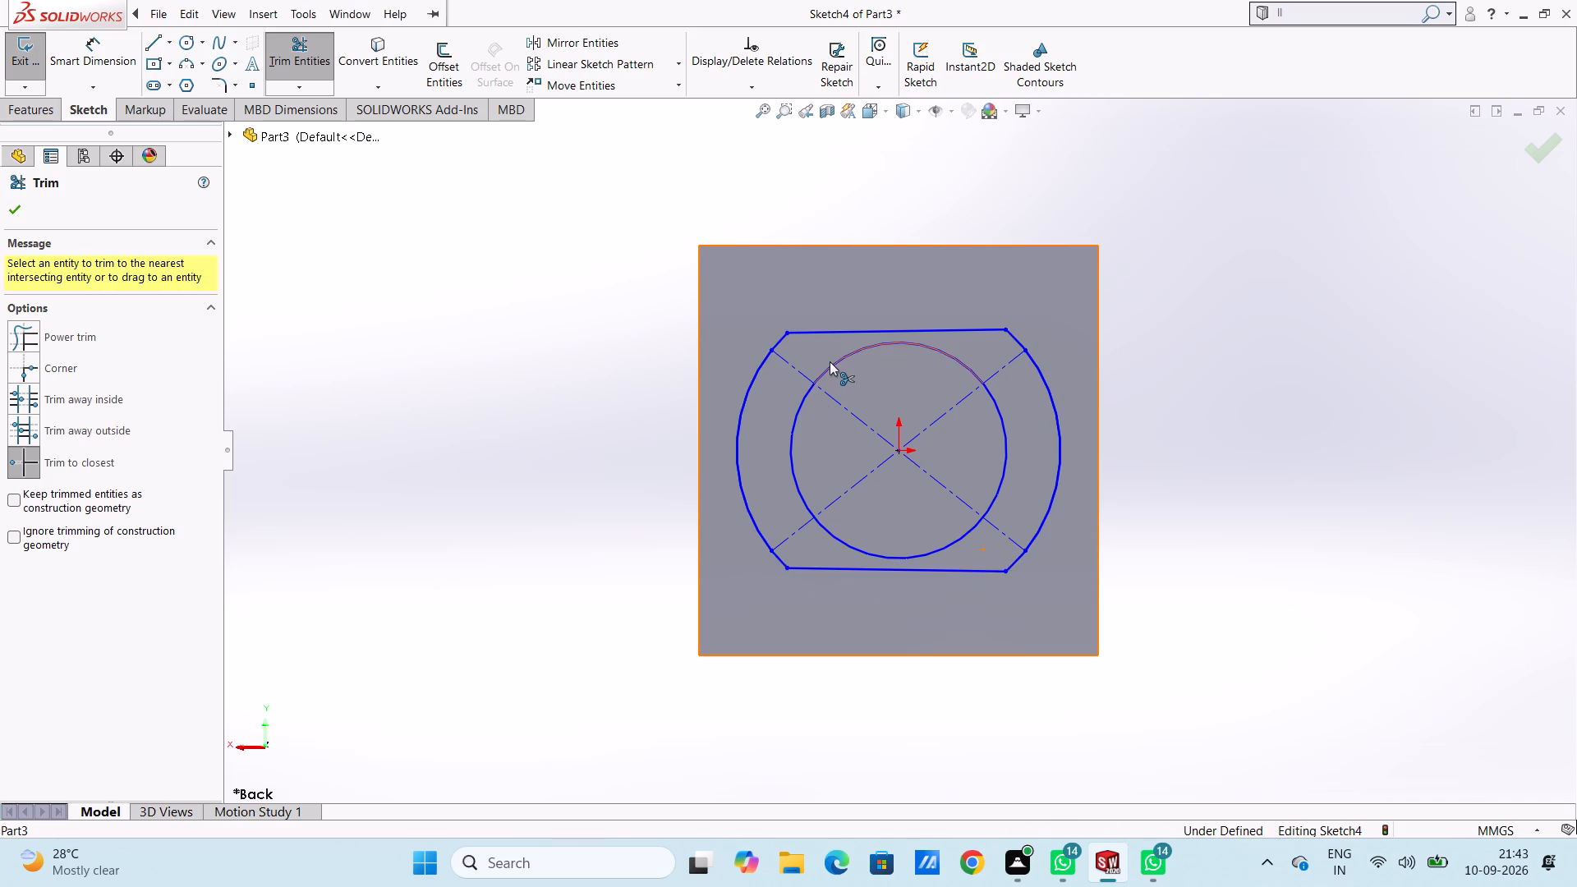
Trim away the entire inner 20 mm radius circle and both diagonal construction lines, leaving only the outer flat-sided profile.
{"action": "left_click", "coordinate": [830, 364]}
{"action": "left_click", "coordinate": [826, 395]}
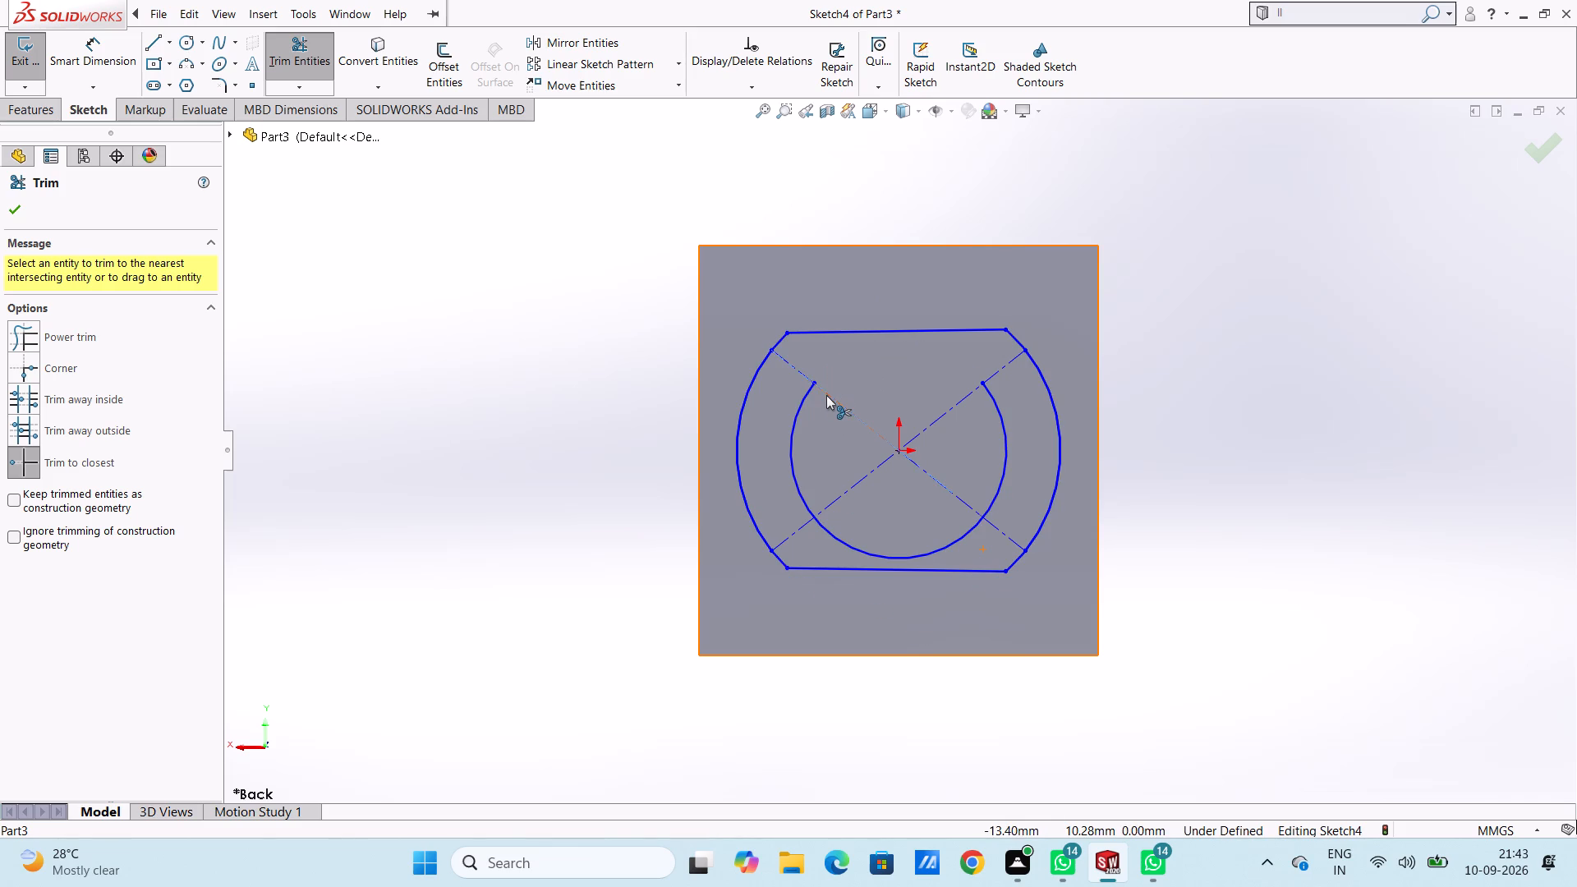
{"action": "left_click", "coordinate": [809, 379]}
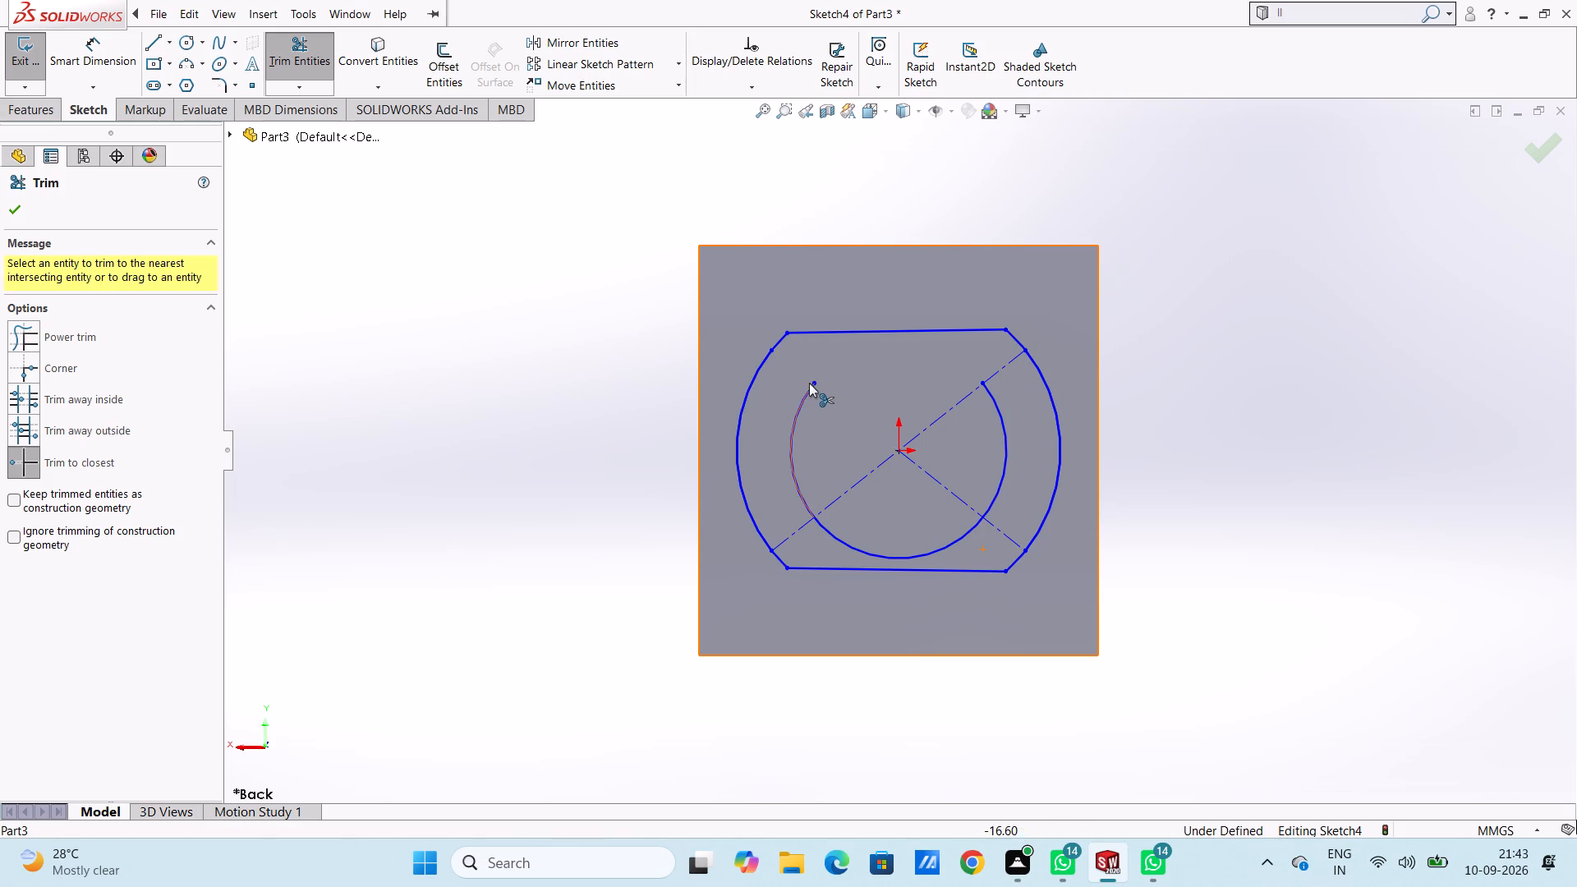
{"action": "left_click", "coordinate": [809, 387]}
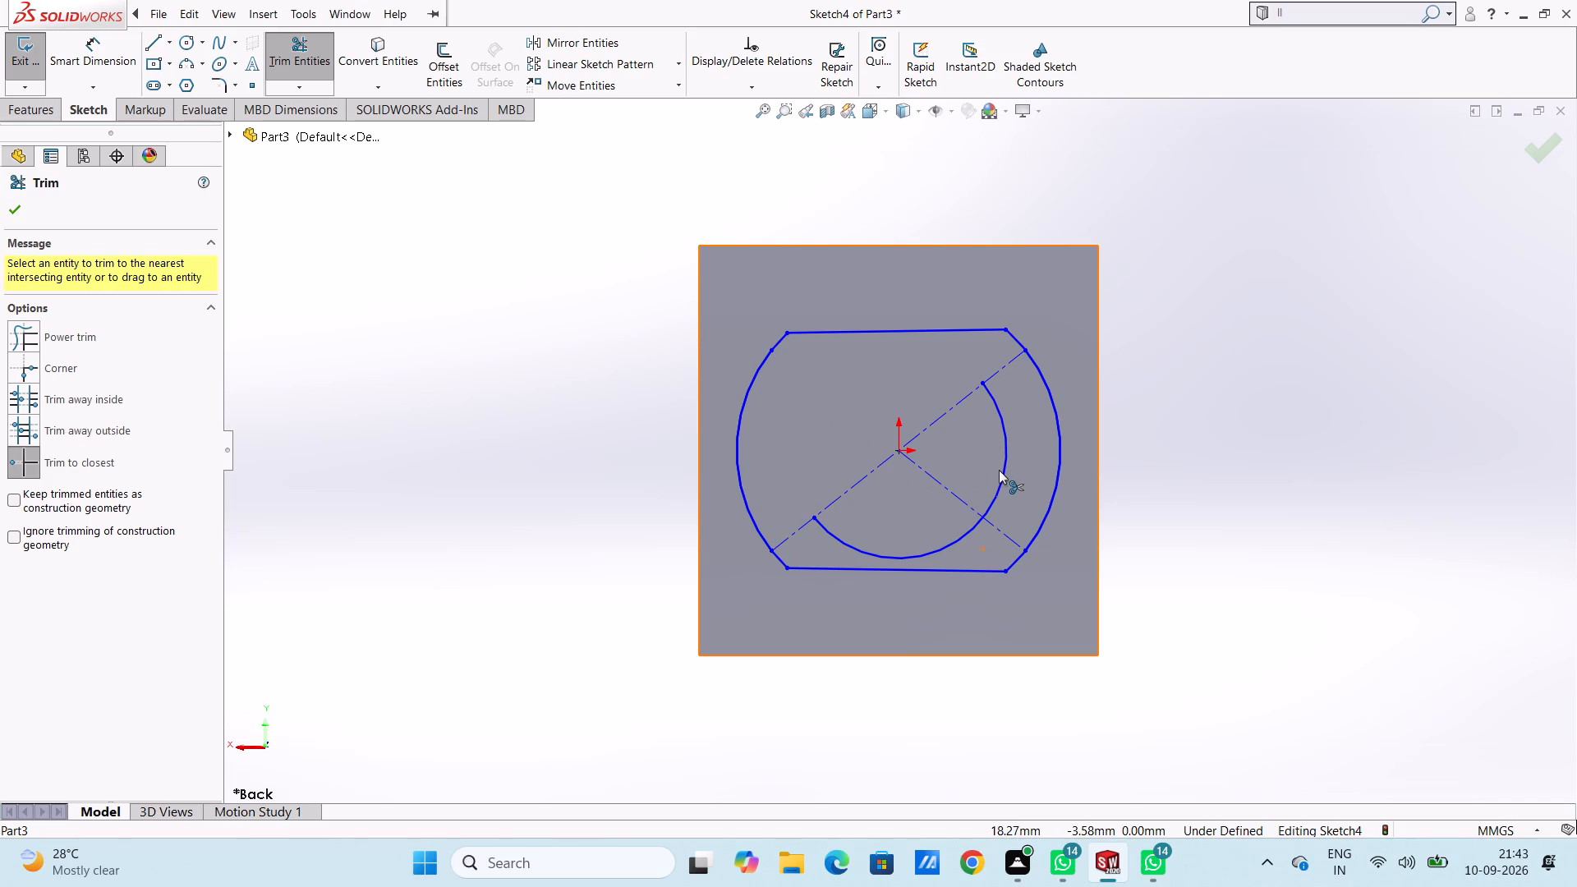
{"action": "left_click", "coordinate": [1003, 472]}
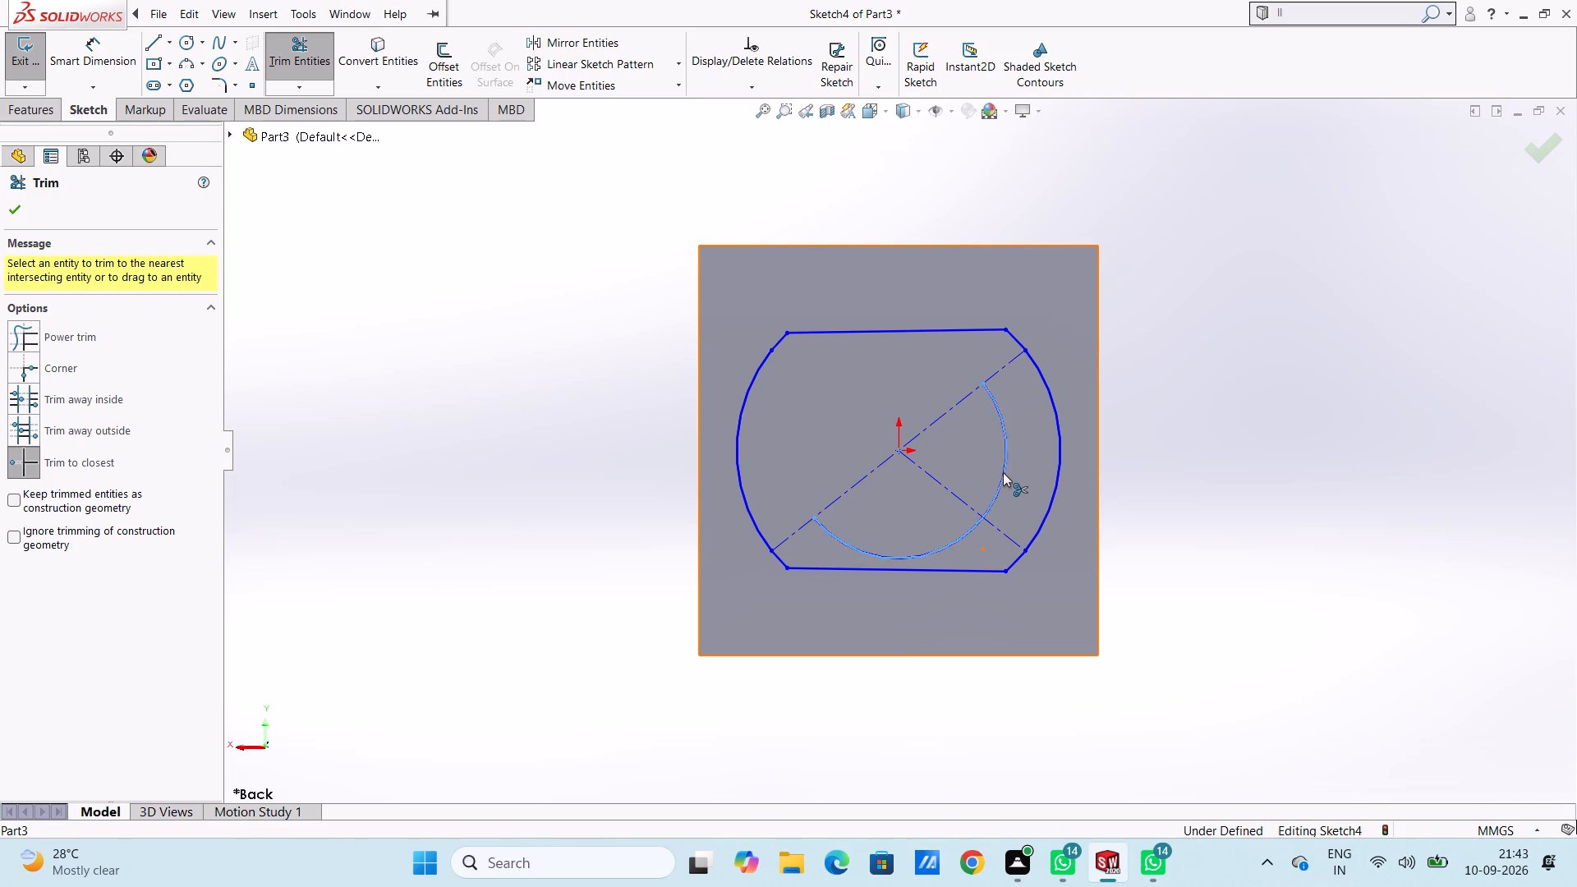
{"action": "left_click", "coordinate": [984, 518]}
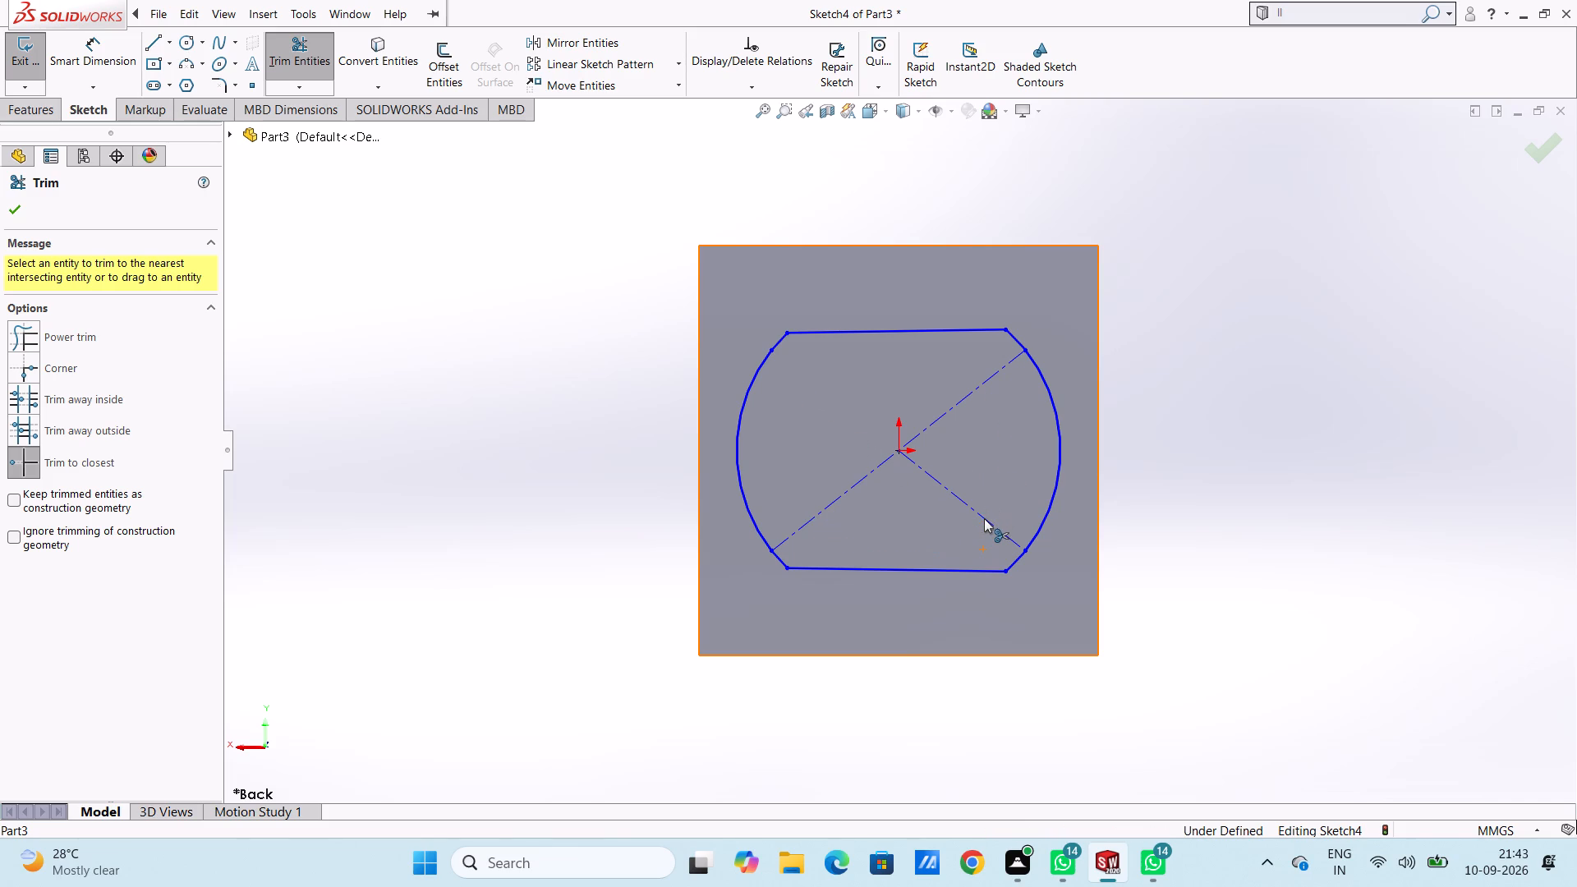
{"action": "left_click", "coordinate": [993, 521]}
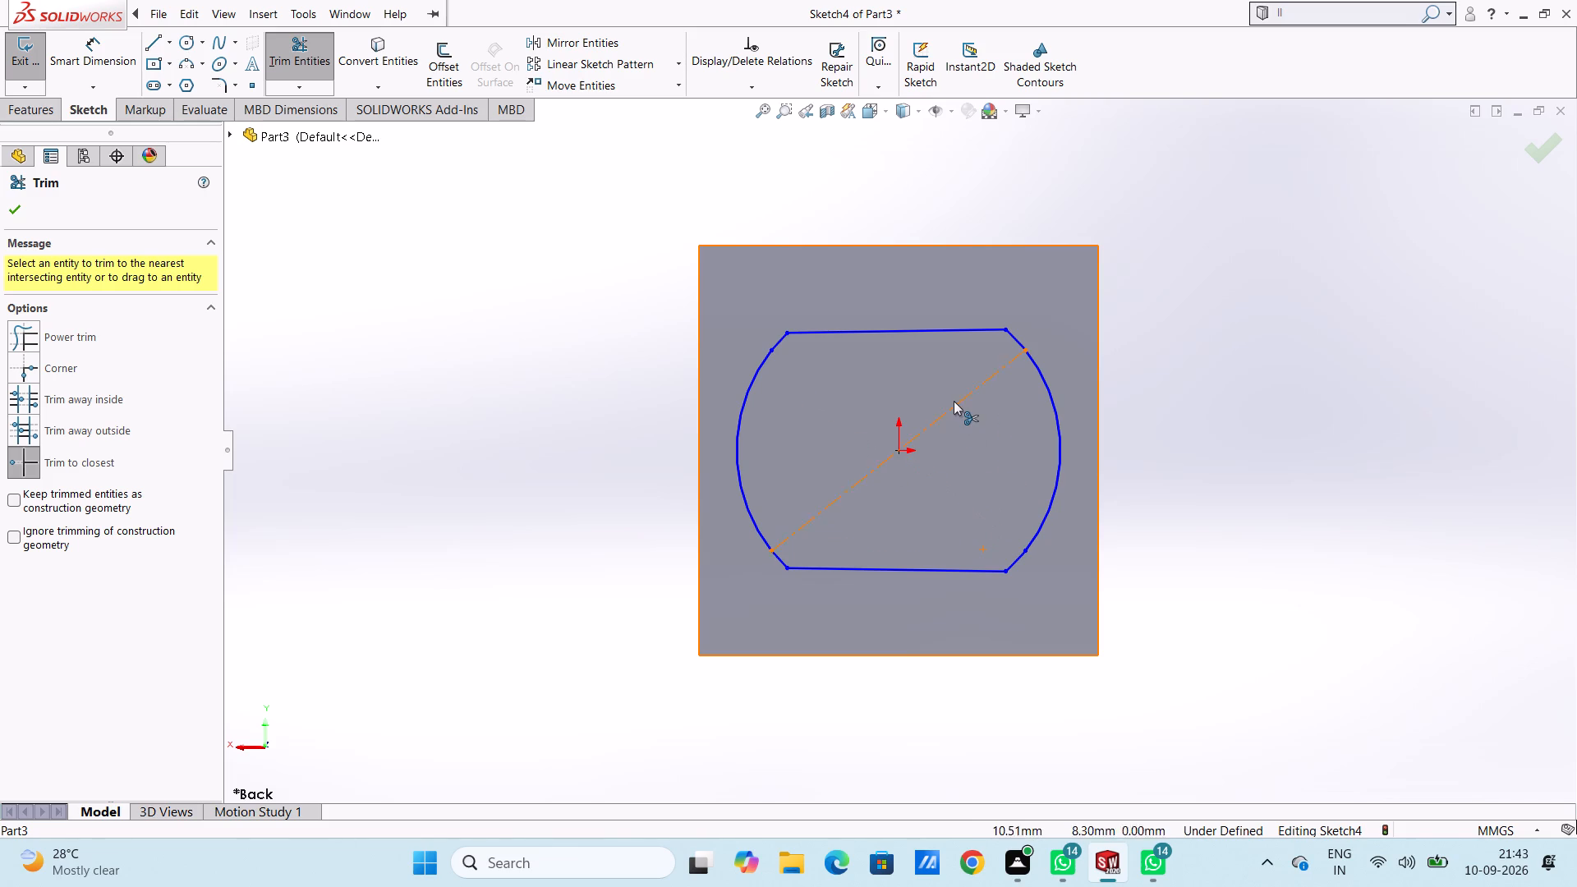
{"action": "left_click", "coordinate": [954, 403]}
{"action": "key", "text": "Escape"}
{"action": "key", "text": "Escape"}
{"action": "key", "text": "Escape"}
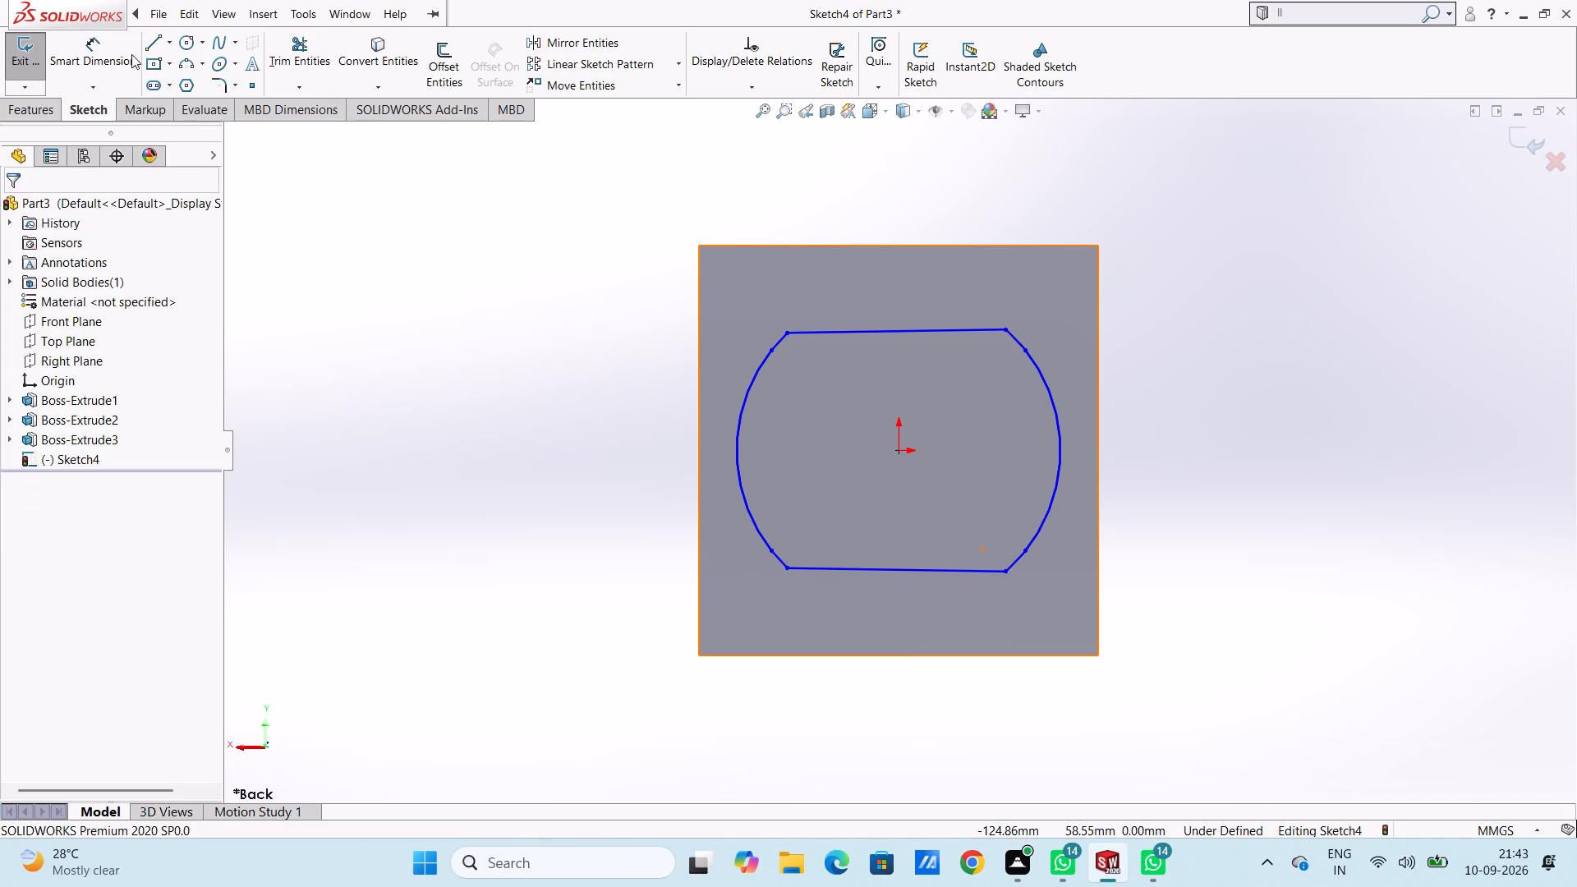
Dimension the radius of the outer profile's left arc, accepting its drawn size.
{"action": "left_click", "coordinate": [105, 51]}
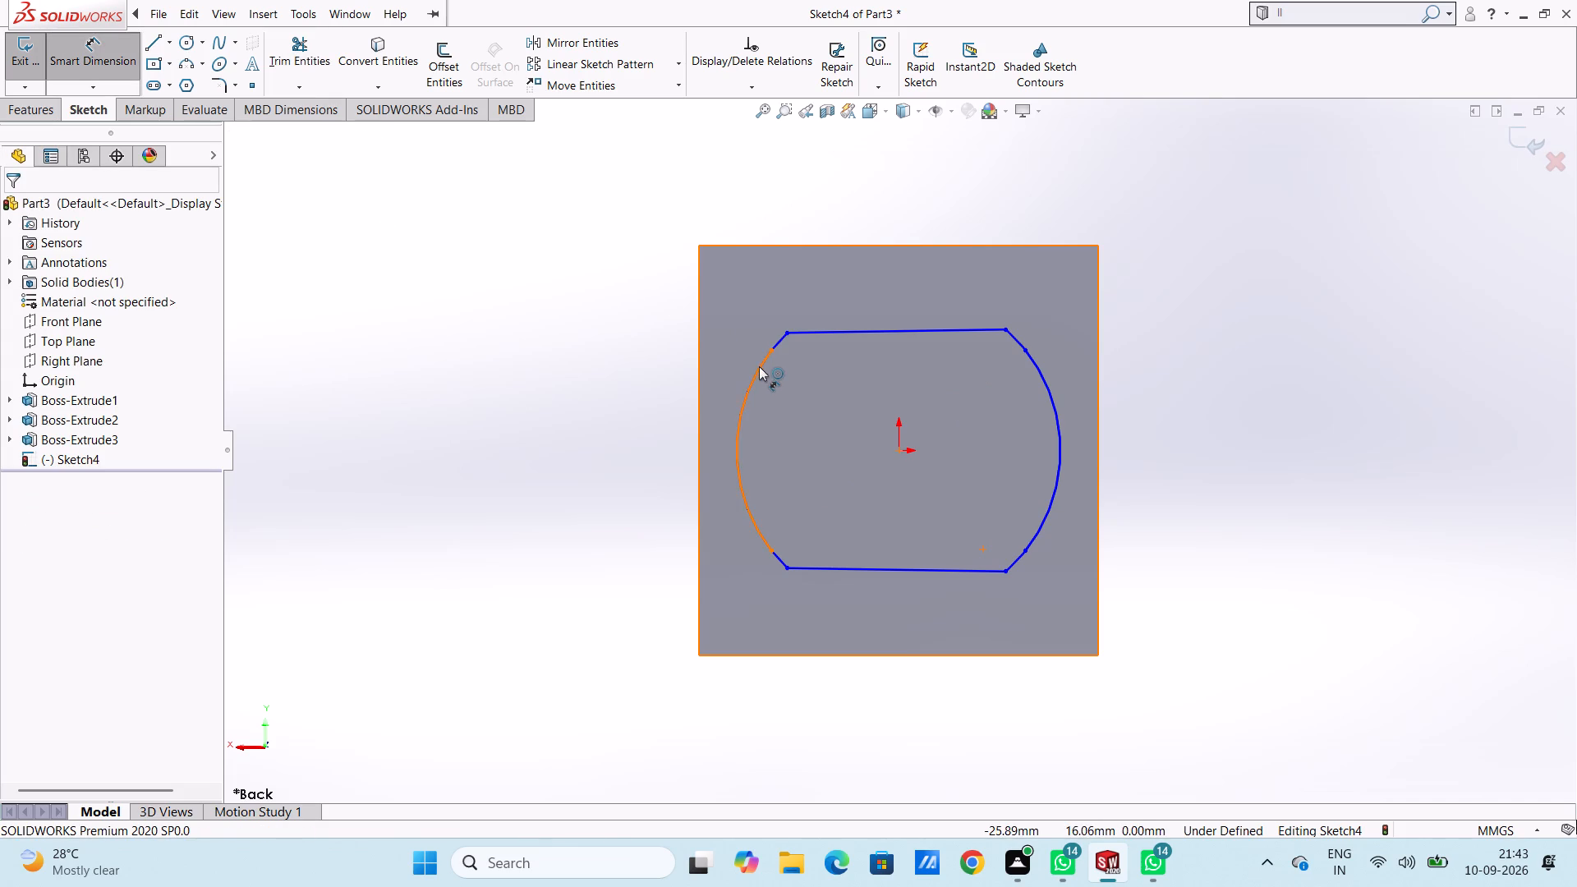
{"action": "left_click", "coordinate": [759, 366]}
{"action": "left_click", "coordinate": [476, 292]}
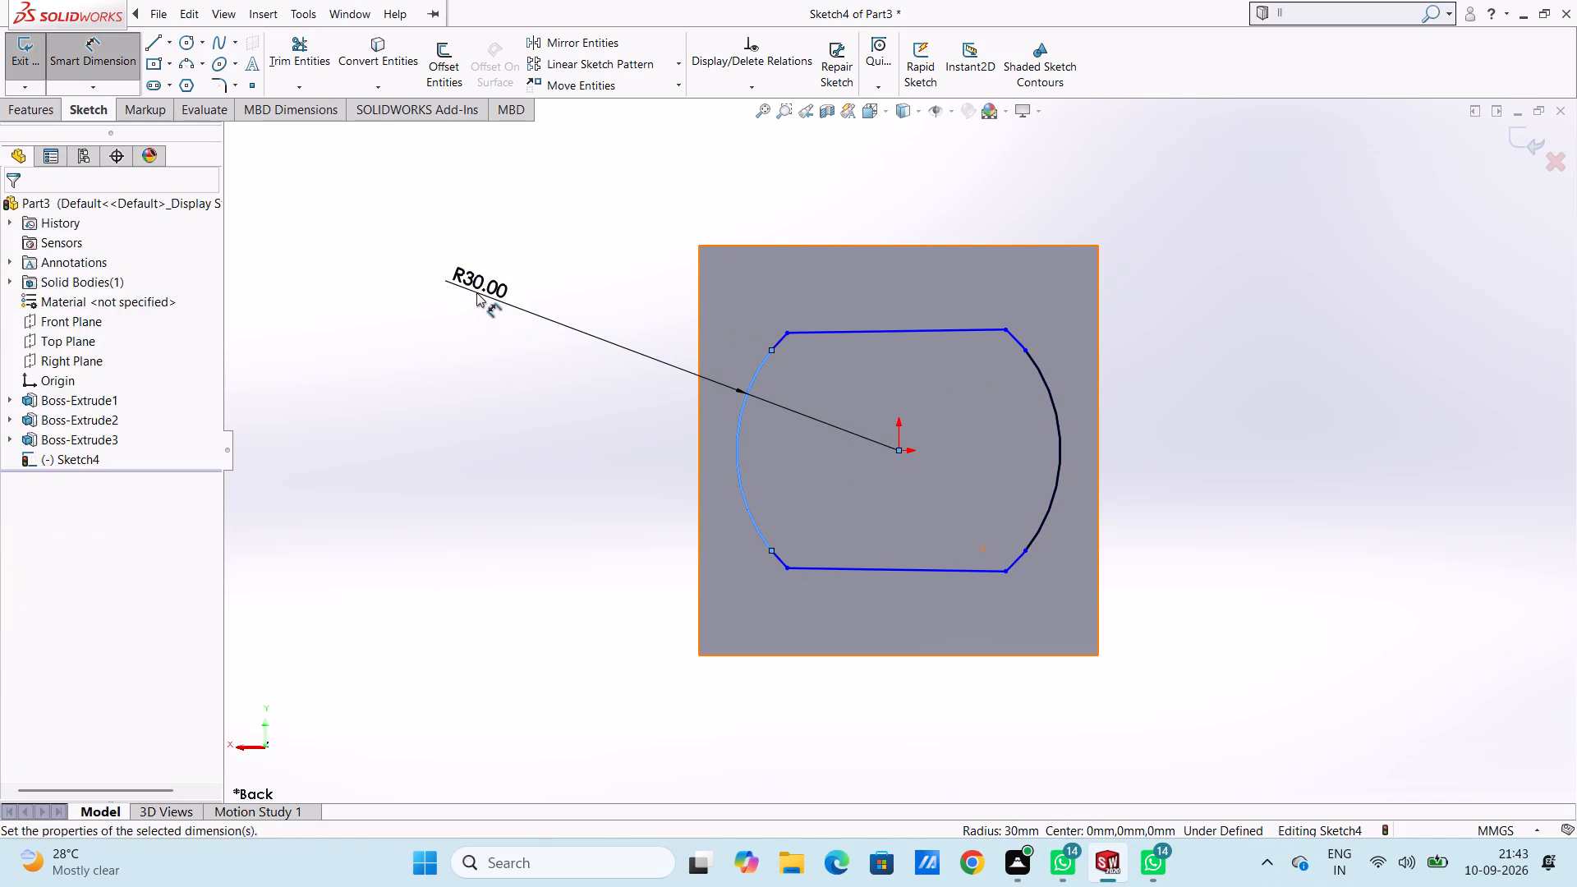
{"action": "key", "text": "Return"}
{"action": "left_click", "coordinate": [526, 388]}
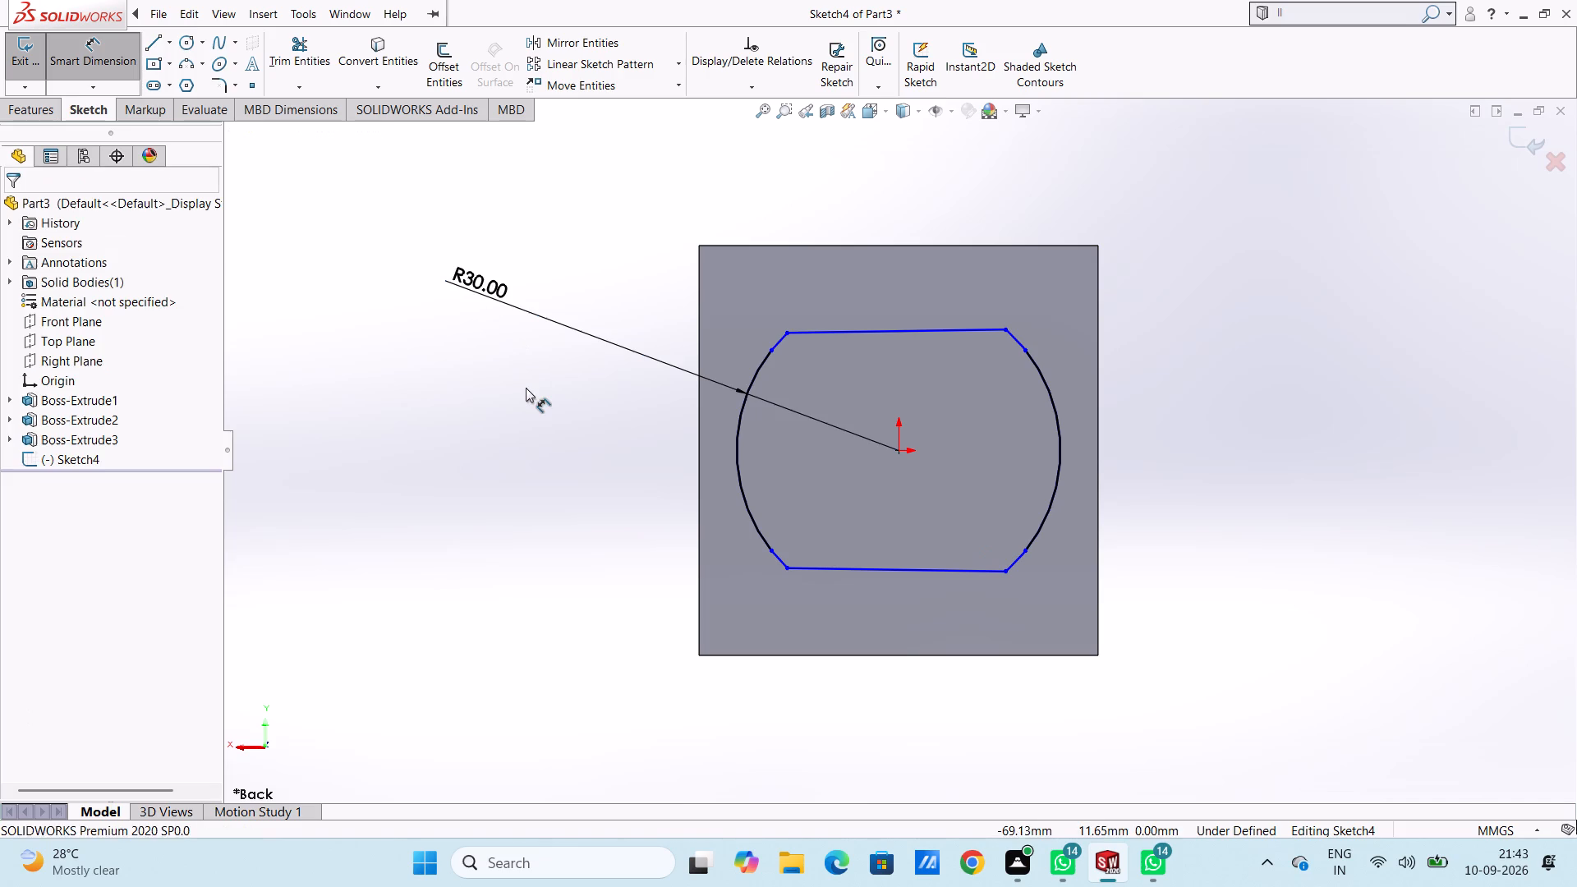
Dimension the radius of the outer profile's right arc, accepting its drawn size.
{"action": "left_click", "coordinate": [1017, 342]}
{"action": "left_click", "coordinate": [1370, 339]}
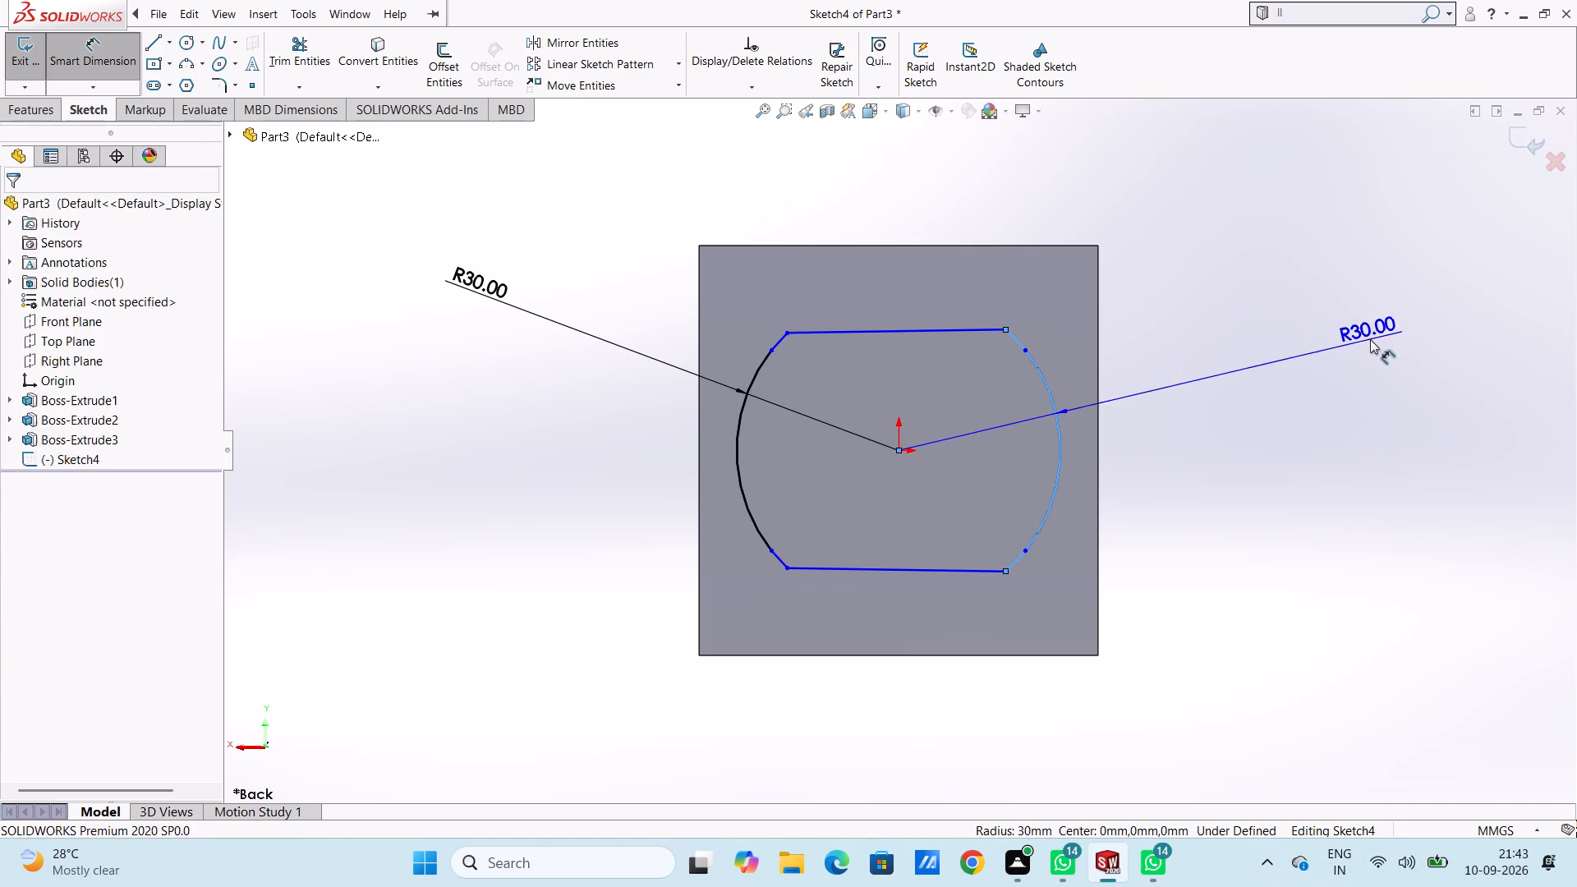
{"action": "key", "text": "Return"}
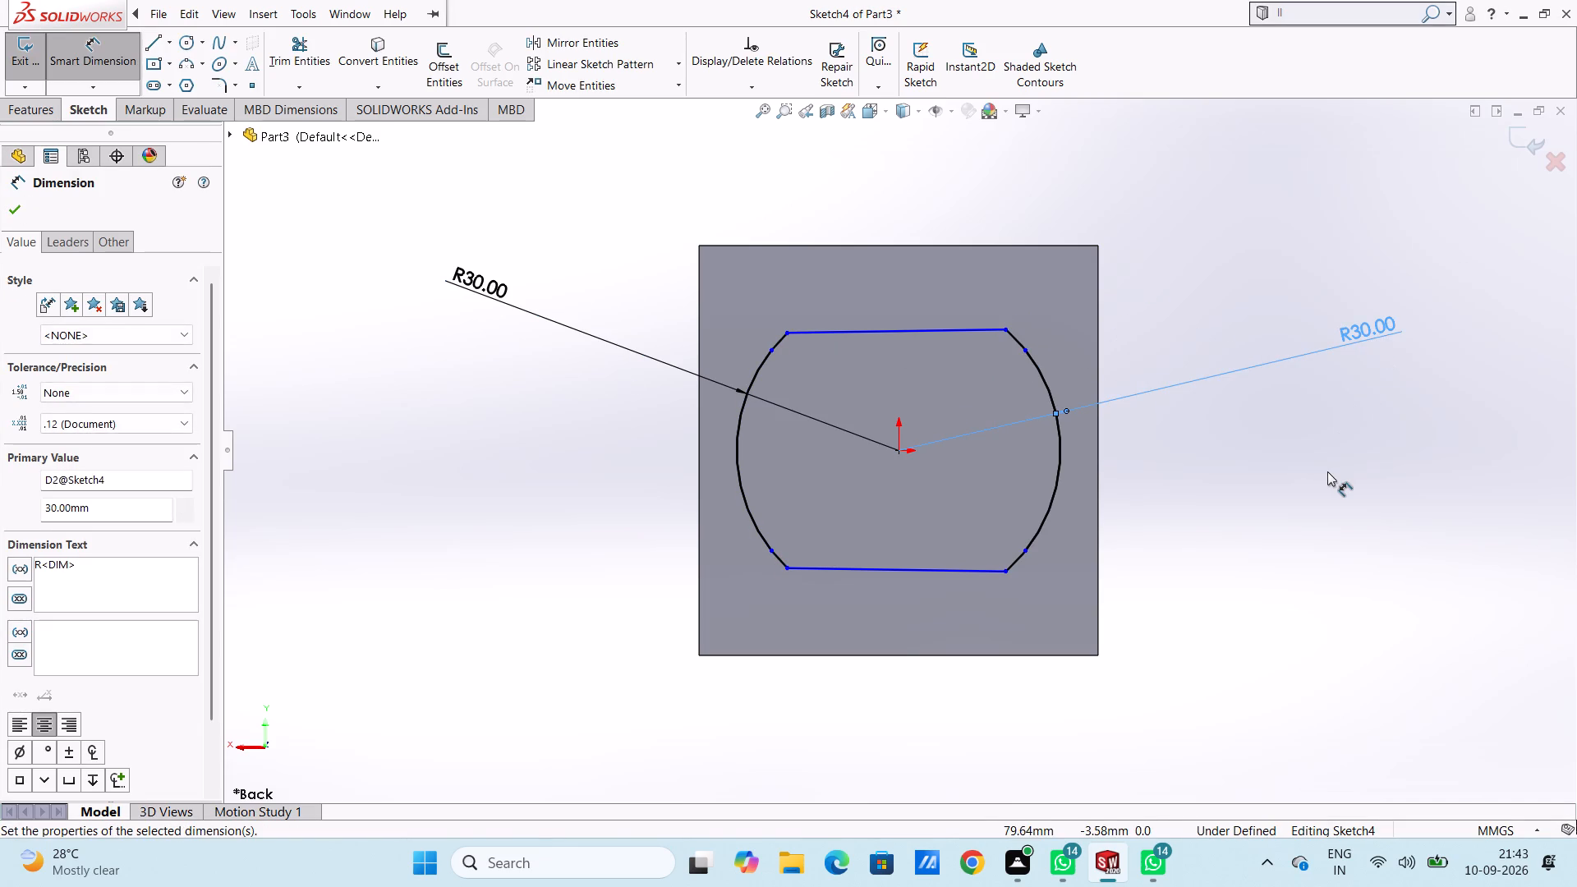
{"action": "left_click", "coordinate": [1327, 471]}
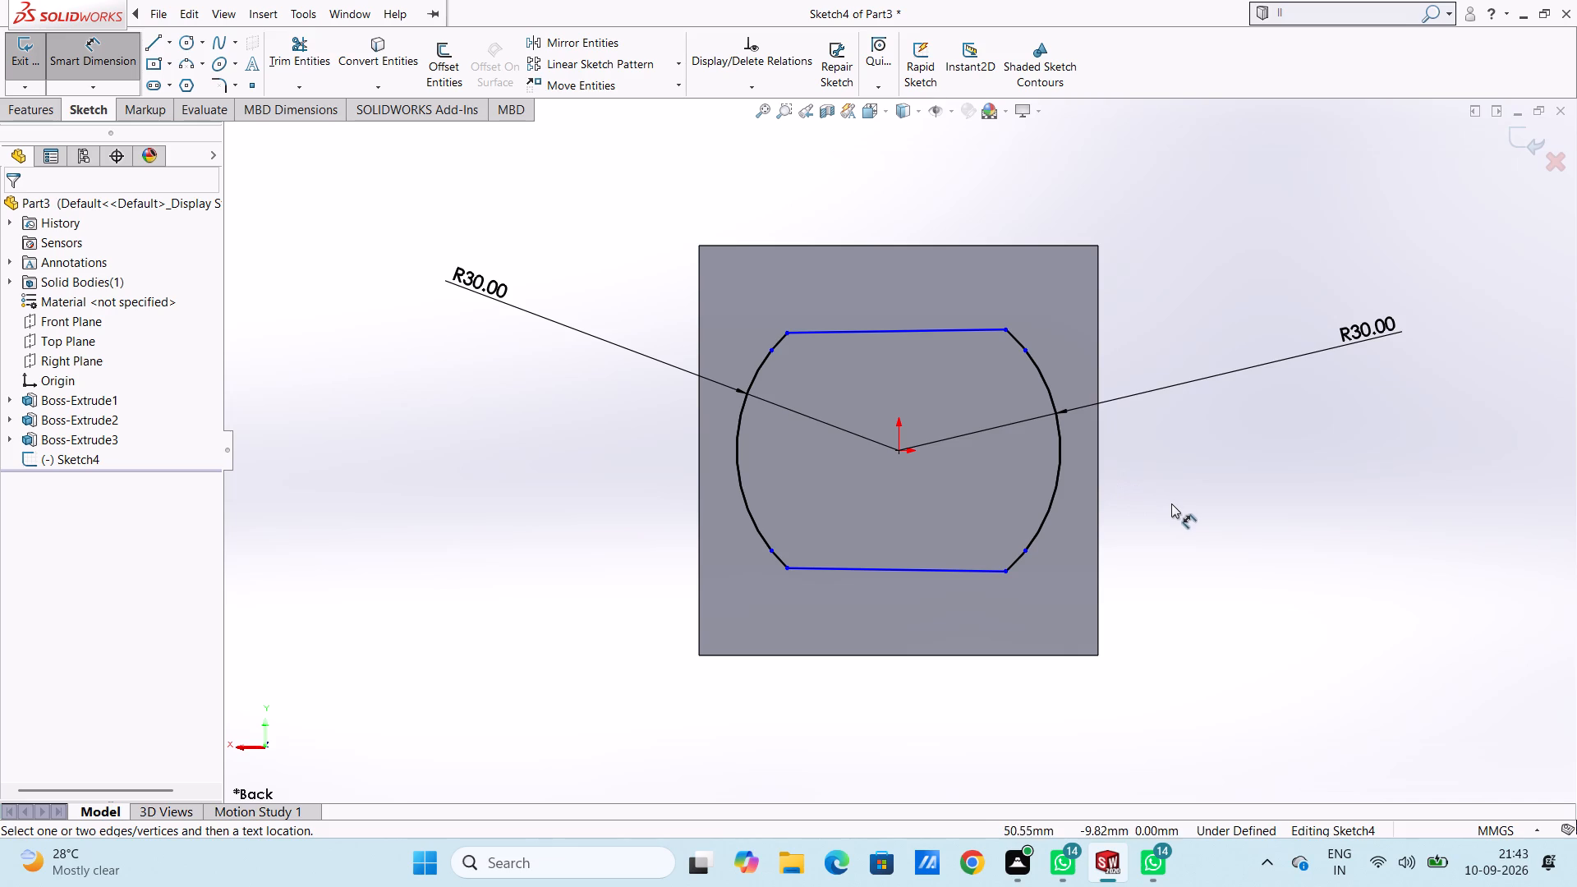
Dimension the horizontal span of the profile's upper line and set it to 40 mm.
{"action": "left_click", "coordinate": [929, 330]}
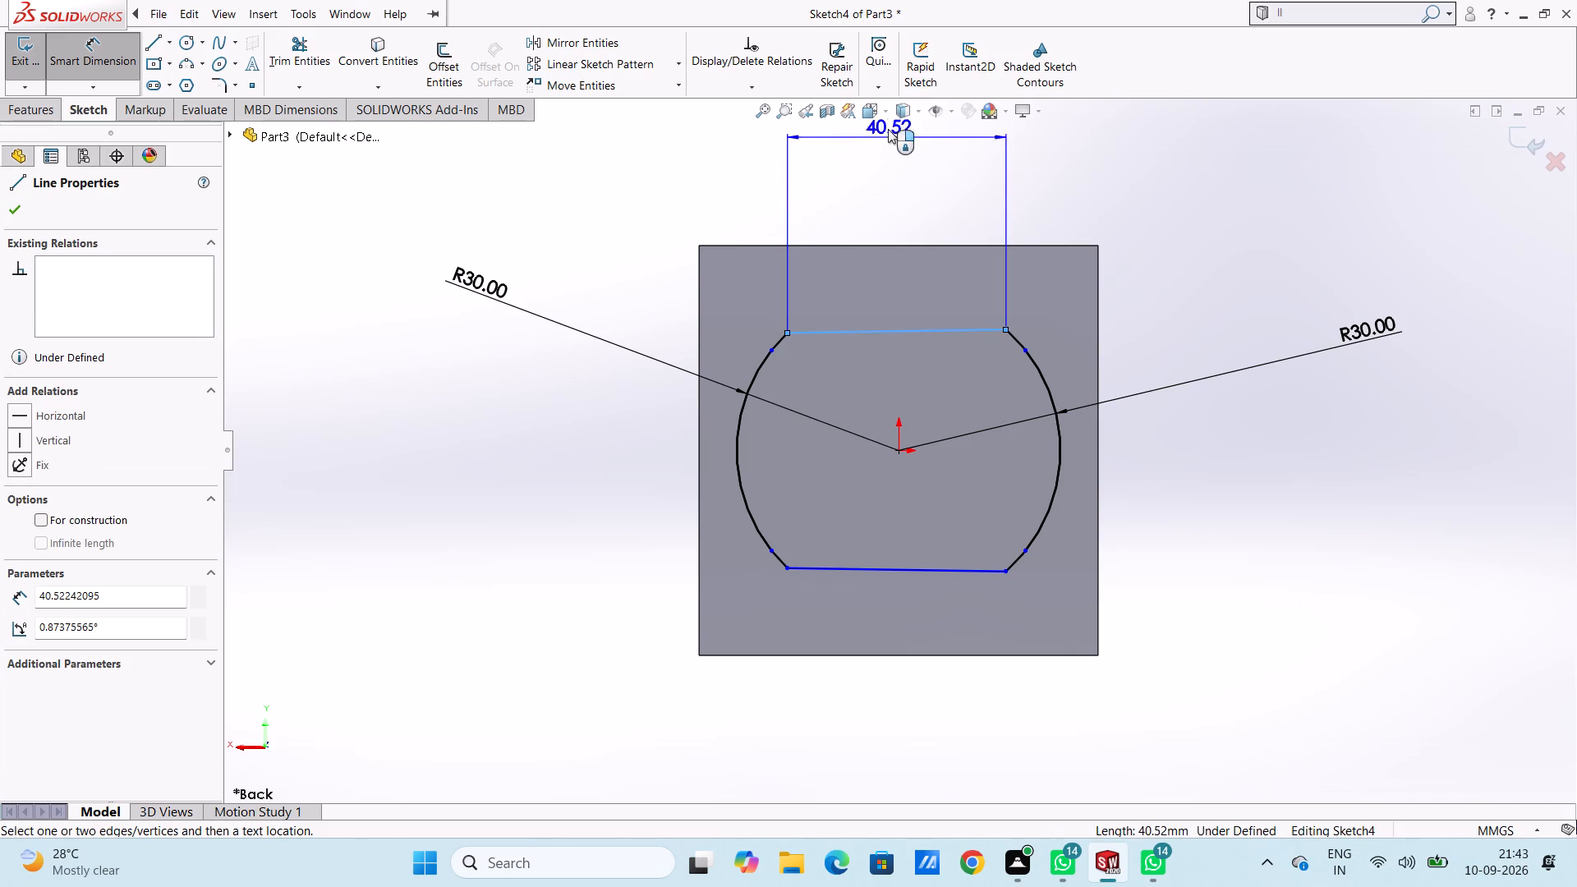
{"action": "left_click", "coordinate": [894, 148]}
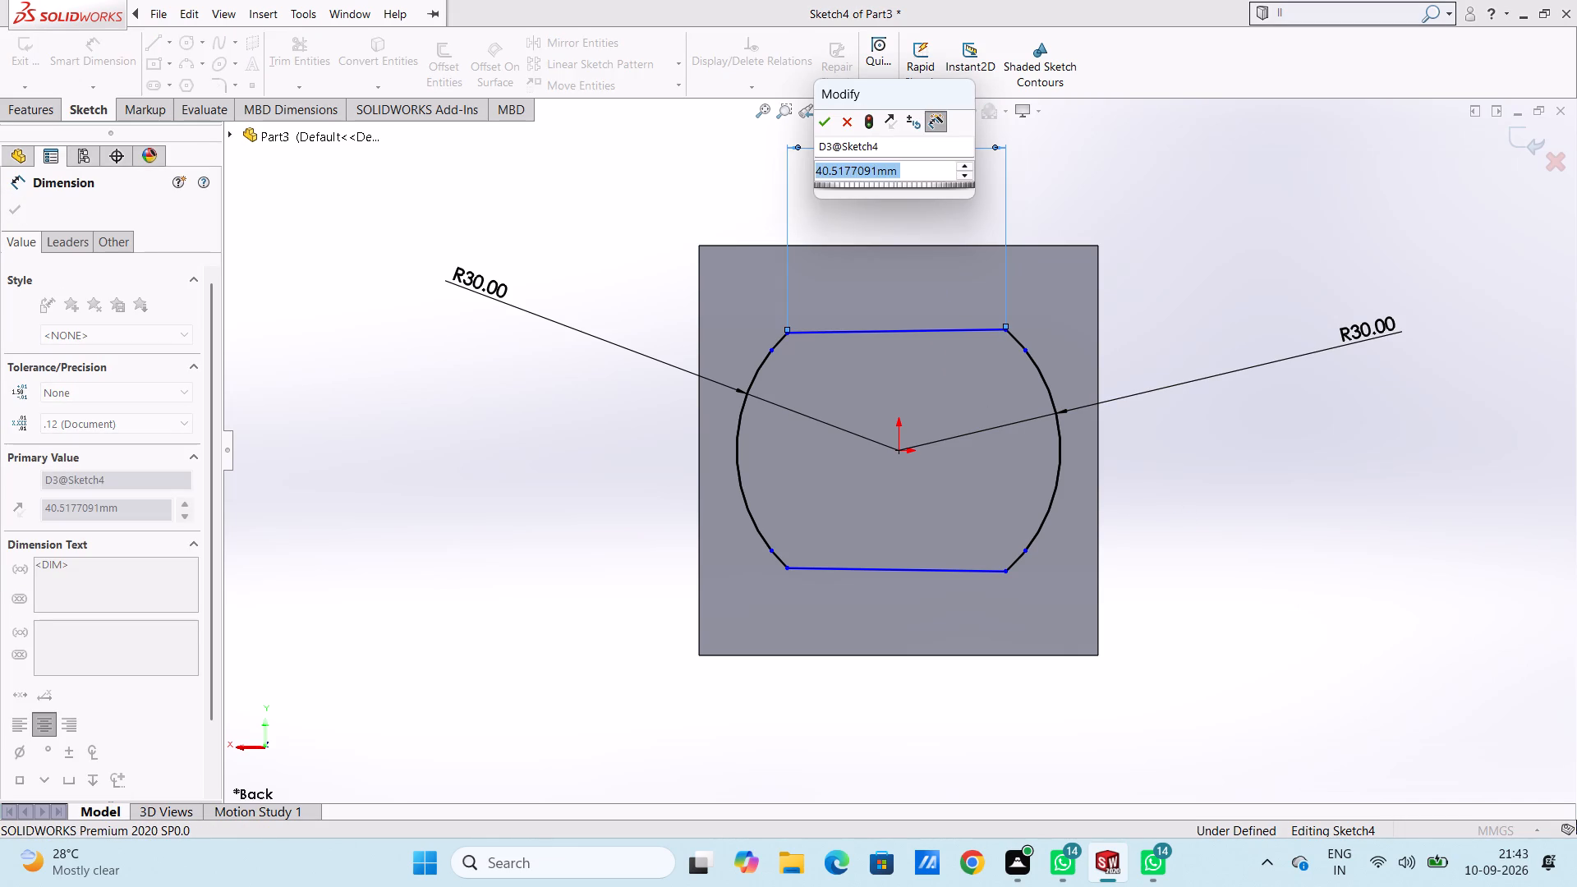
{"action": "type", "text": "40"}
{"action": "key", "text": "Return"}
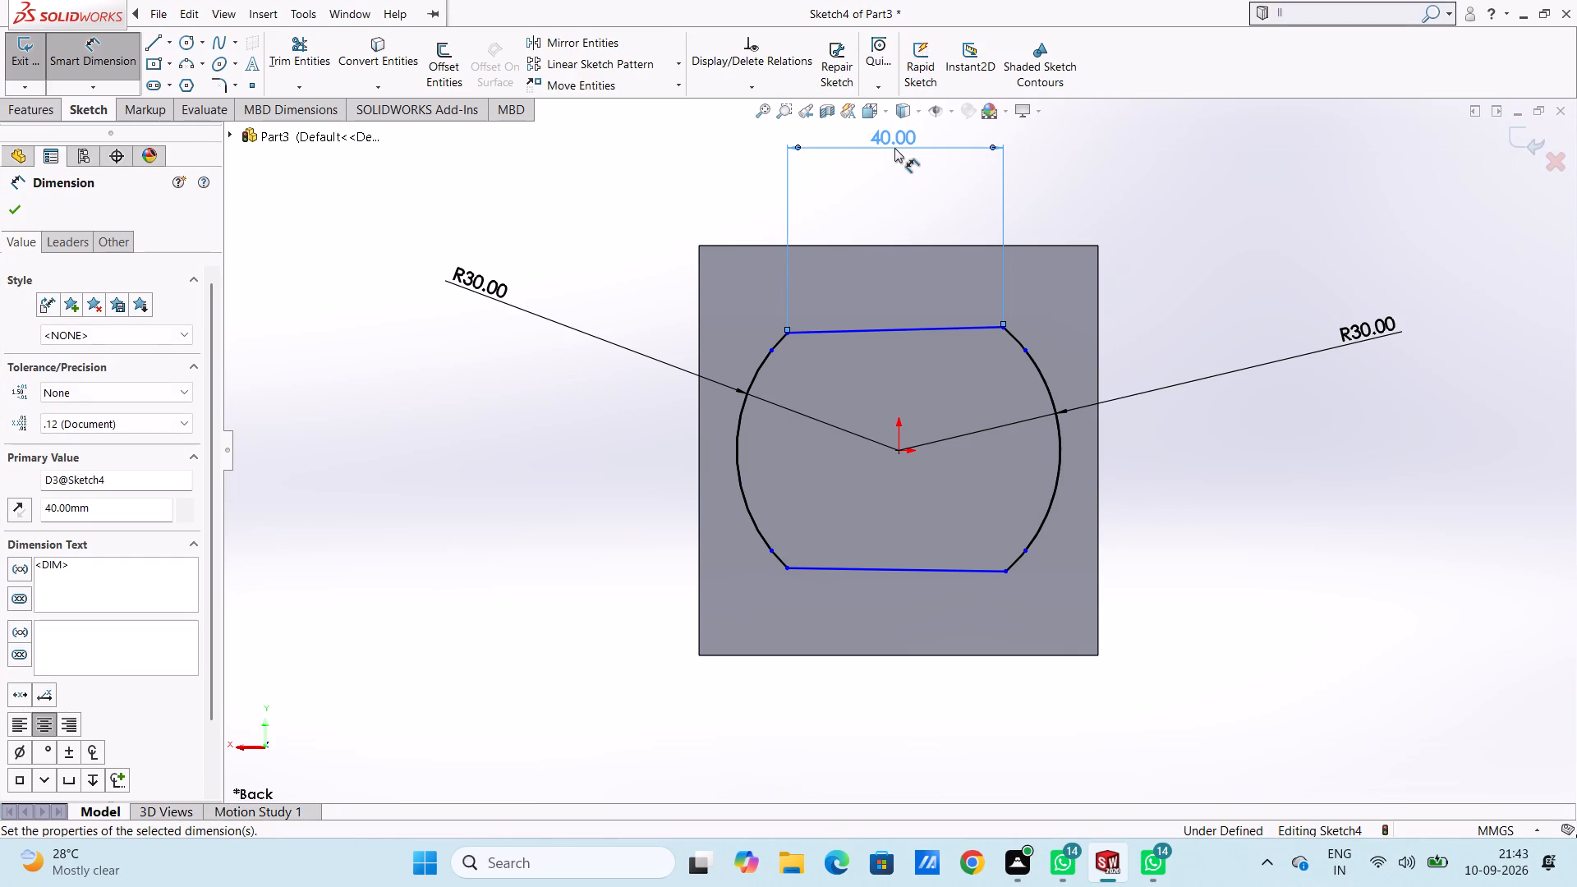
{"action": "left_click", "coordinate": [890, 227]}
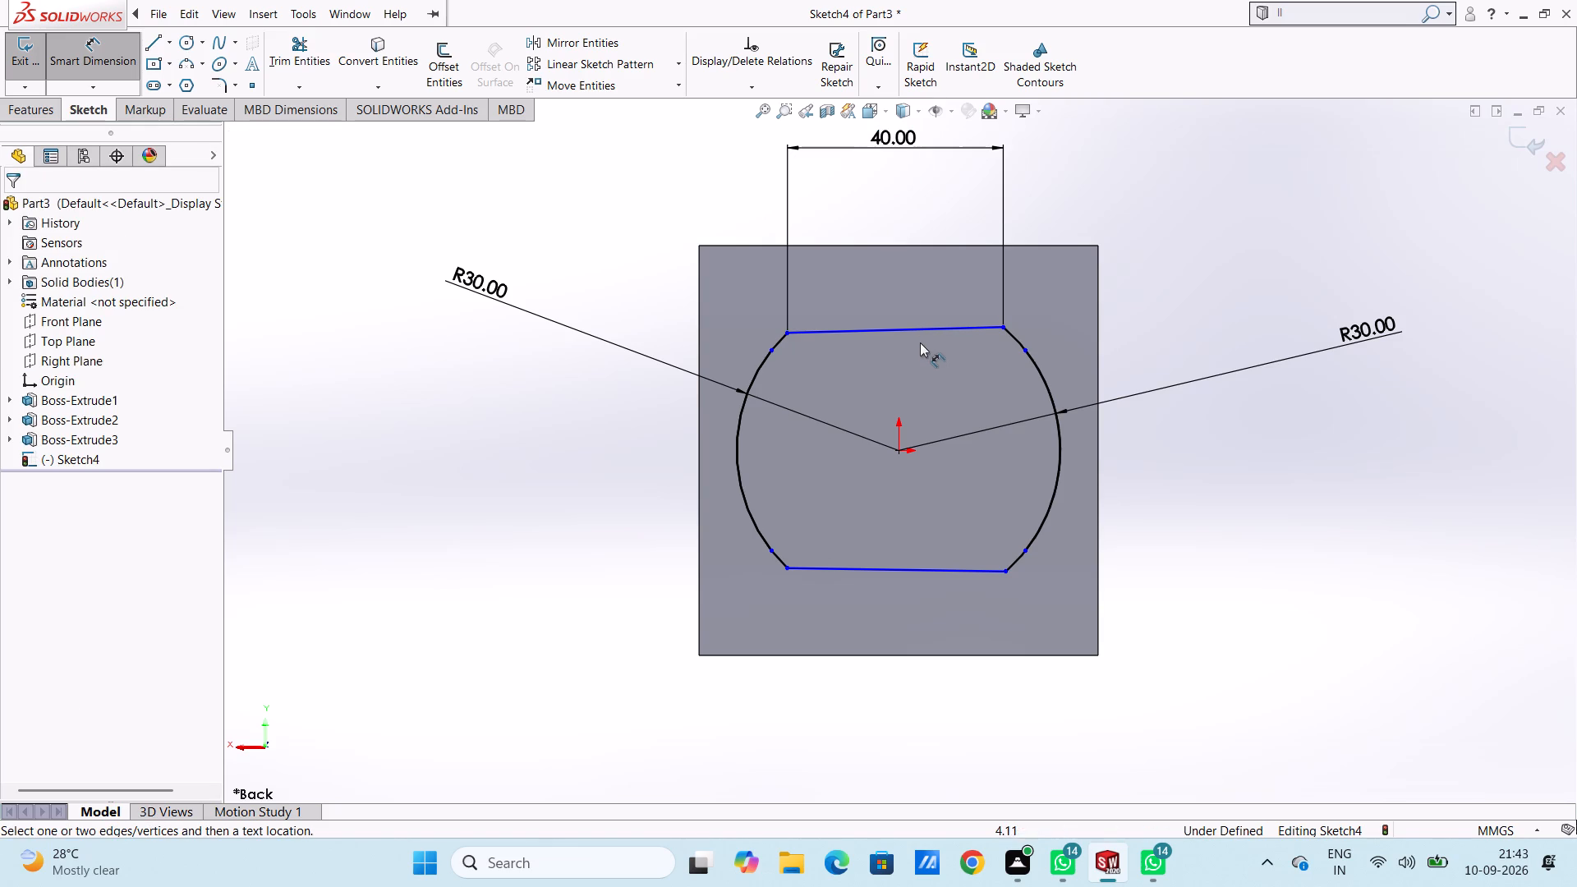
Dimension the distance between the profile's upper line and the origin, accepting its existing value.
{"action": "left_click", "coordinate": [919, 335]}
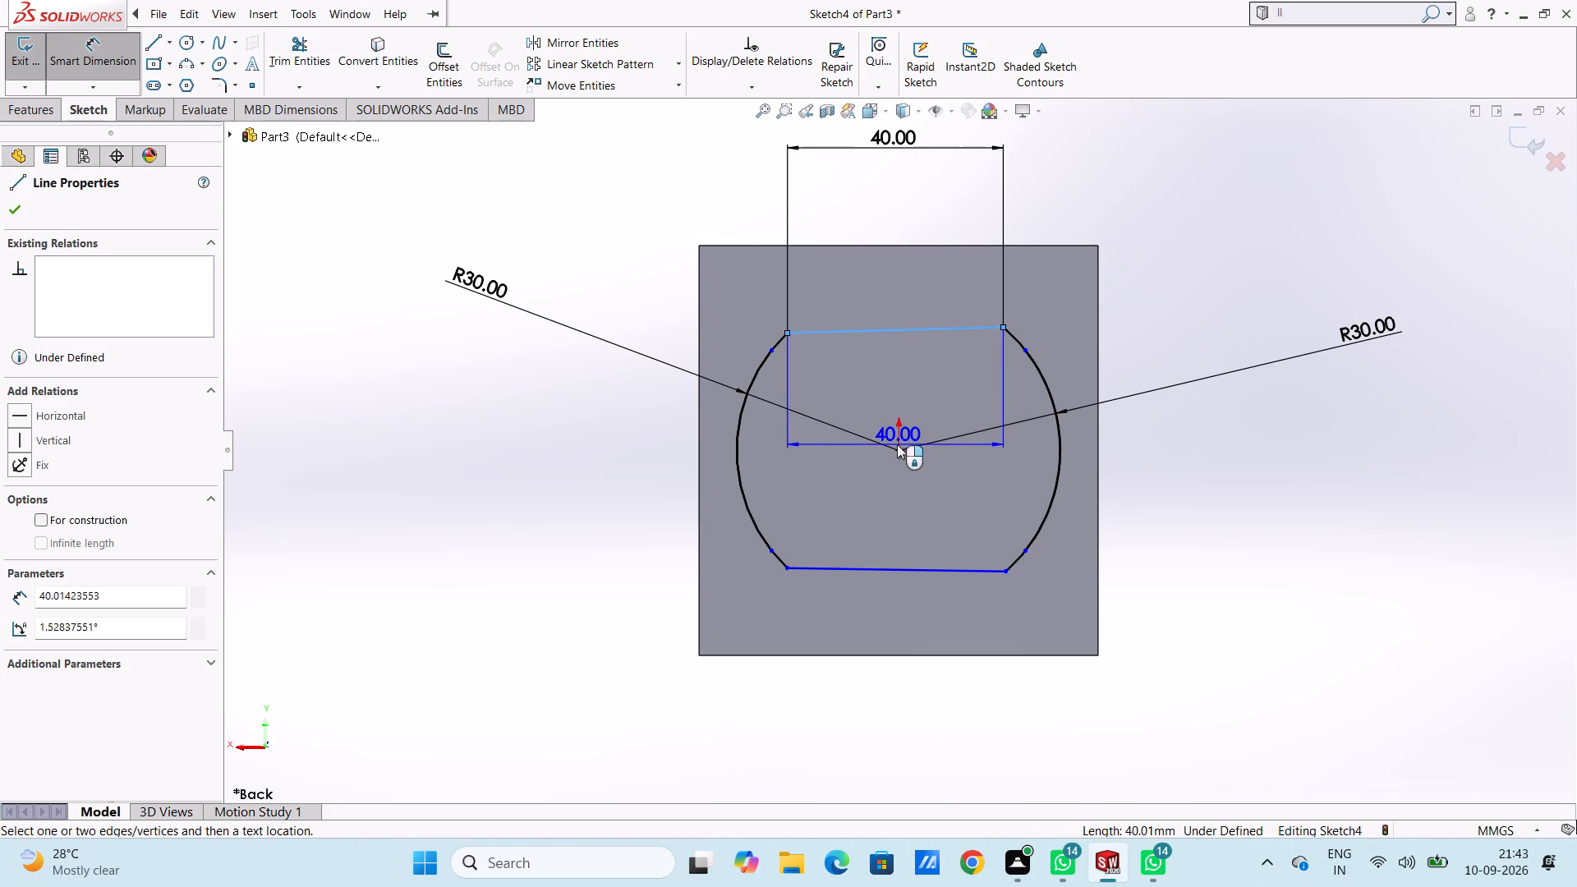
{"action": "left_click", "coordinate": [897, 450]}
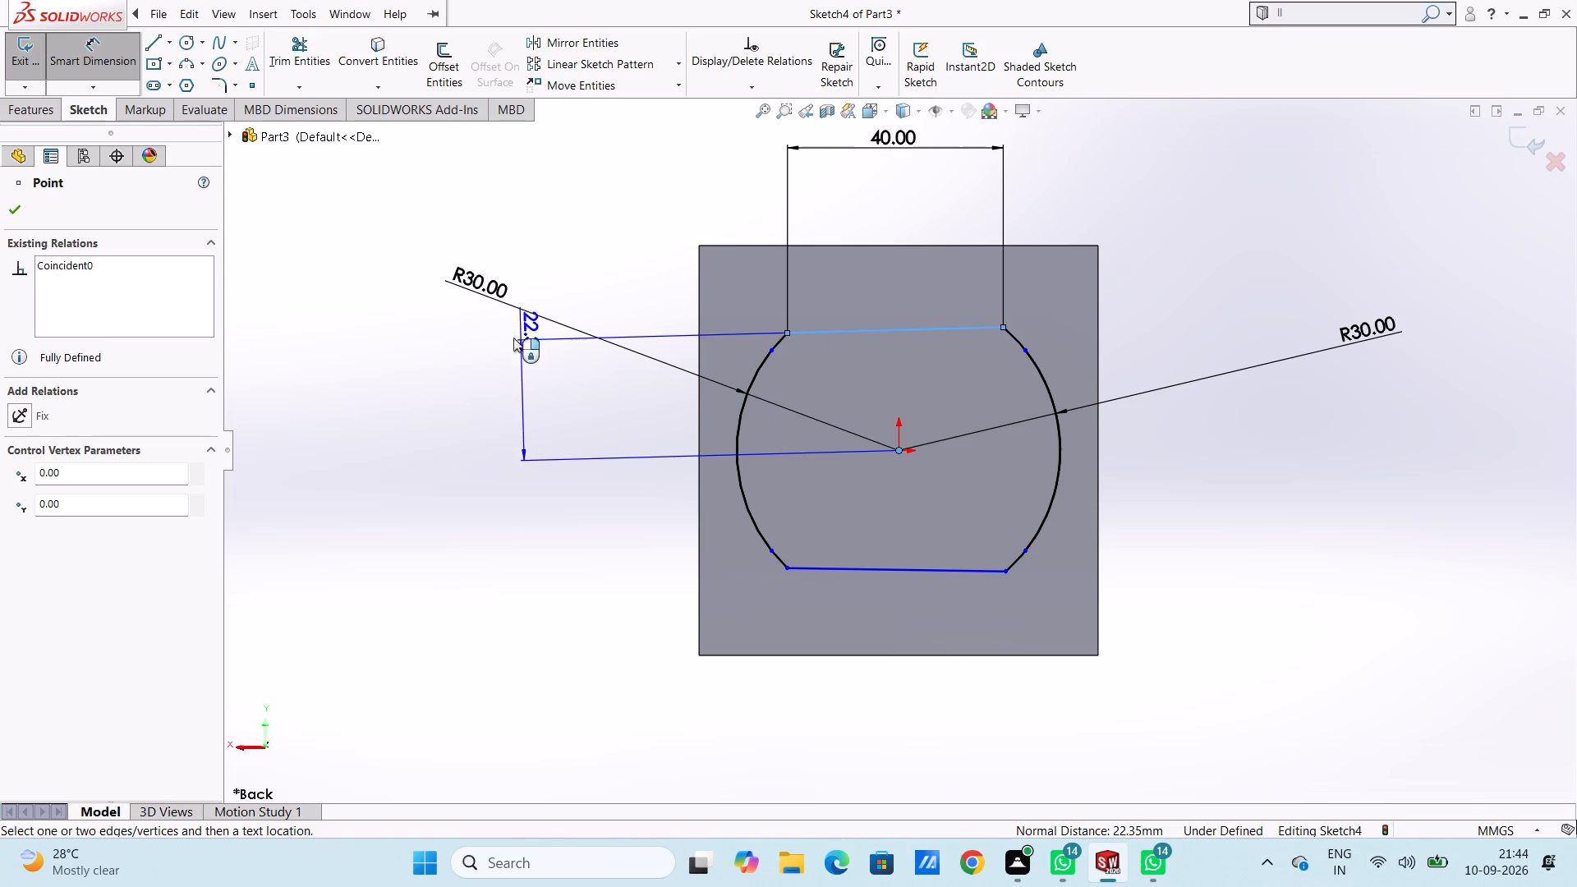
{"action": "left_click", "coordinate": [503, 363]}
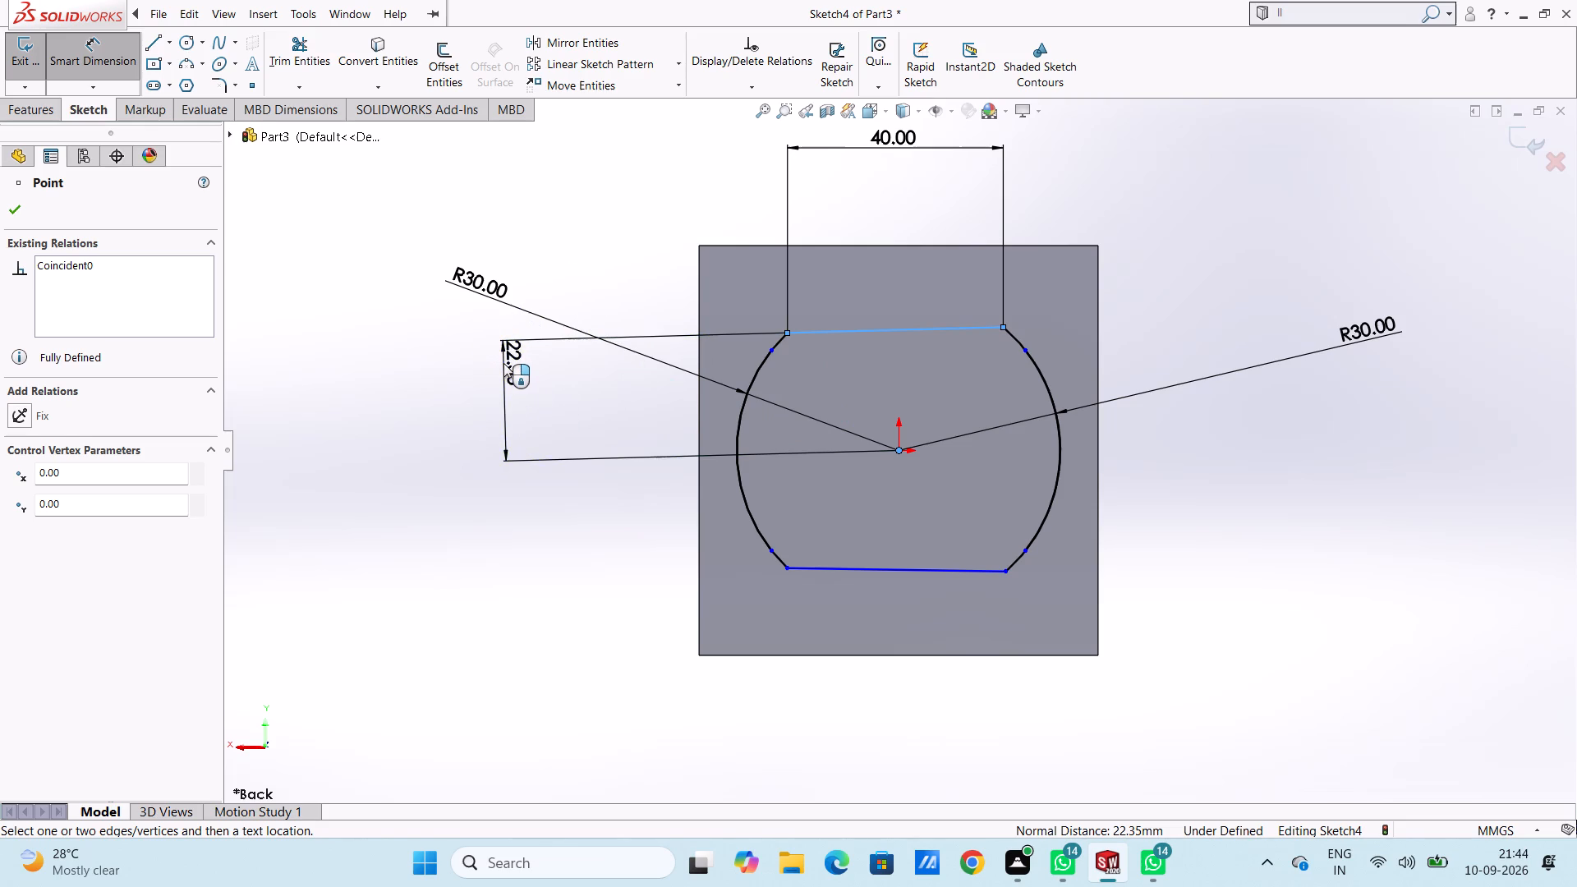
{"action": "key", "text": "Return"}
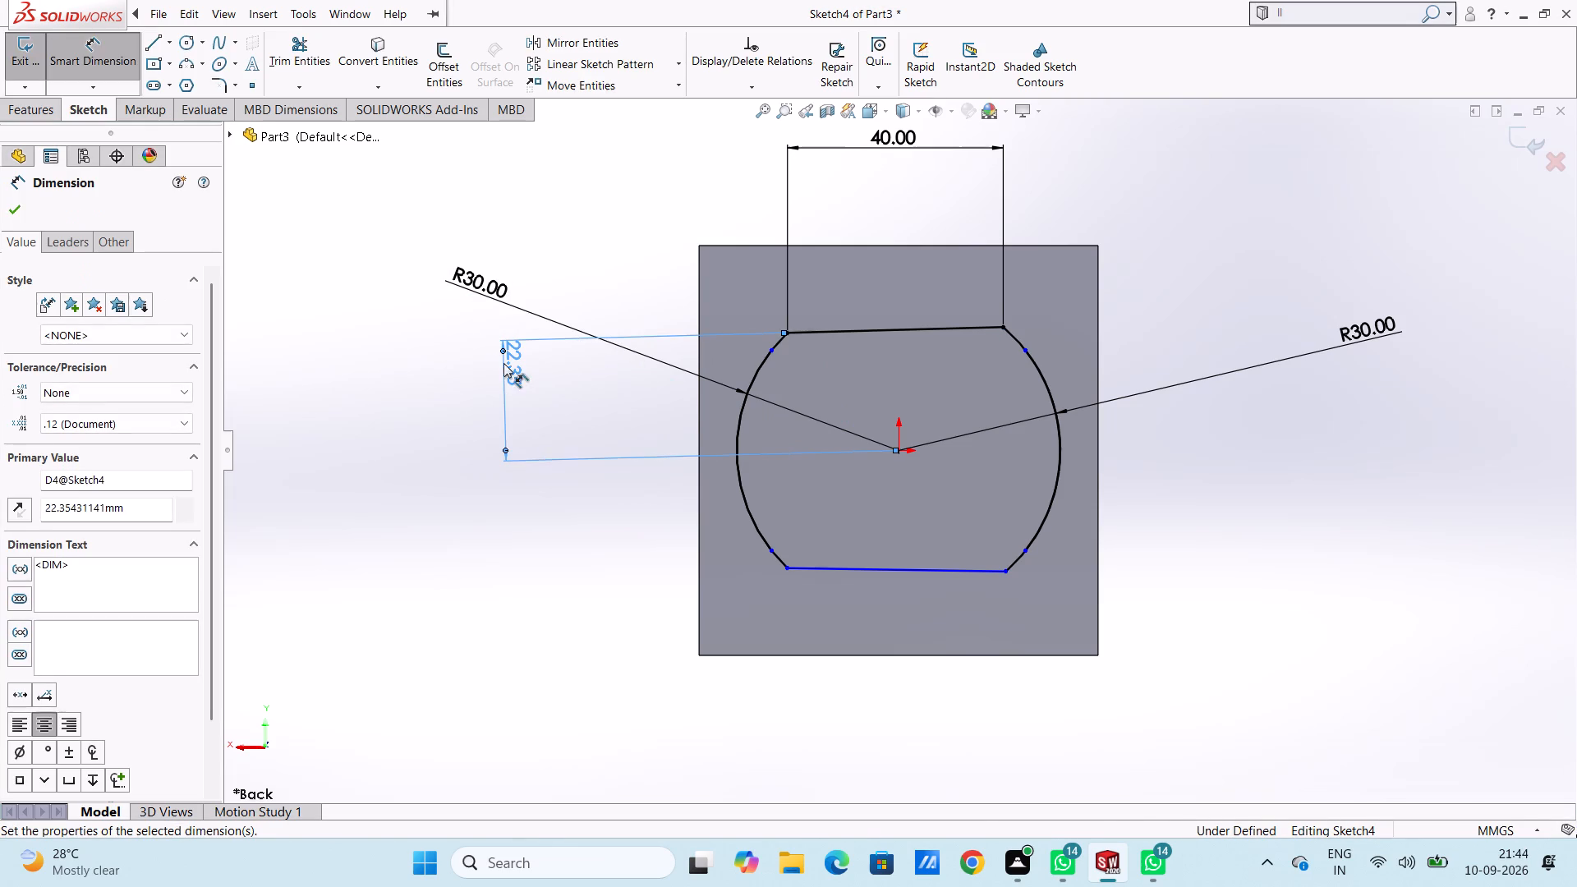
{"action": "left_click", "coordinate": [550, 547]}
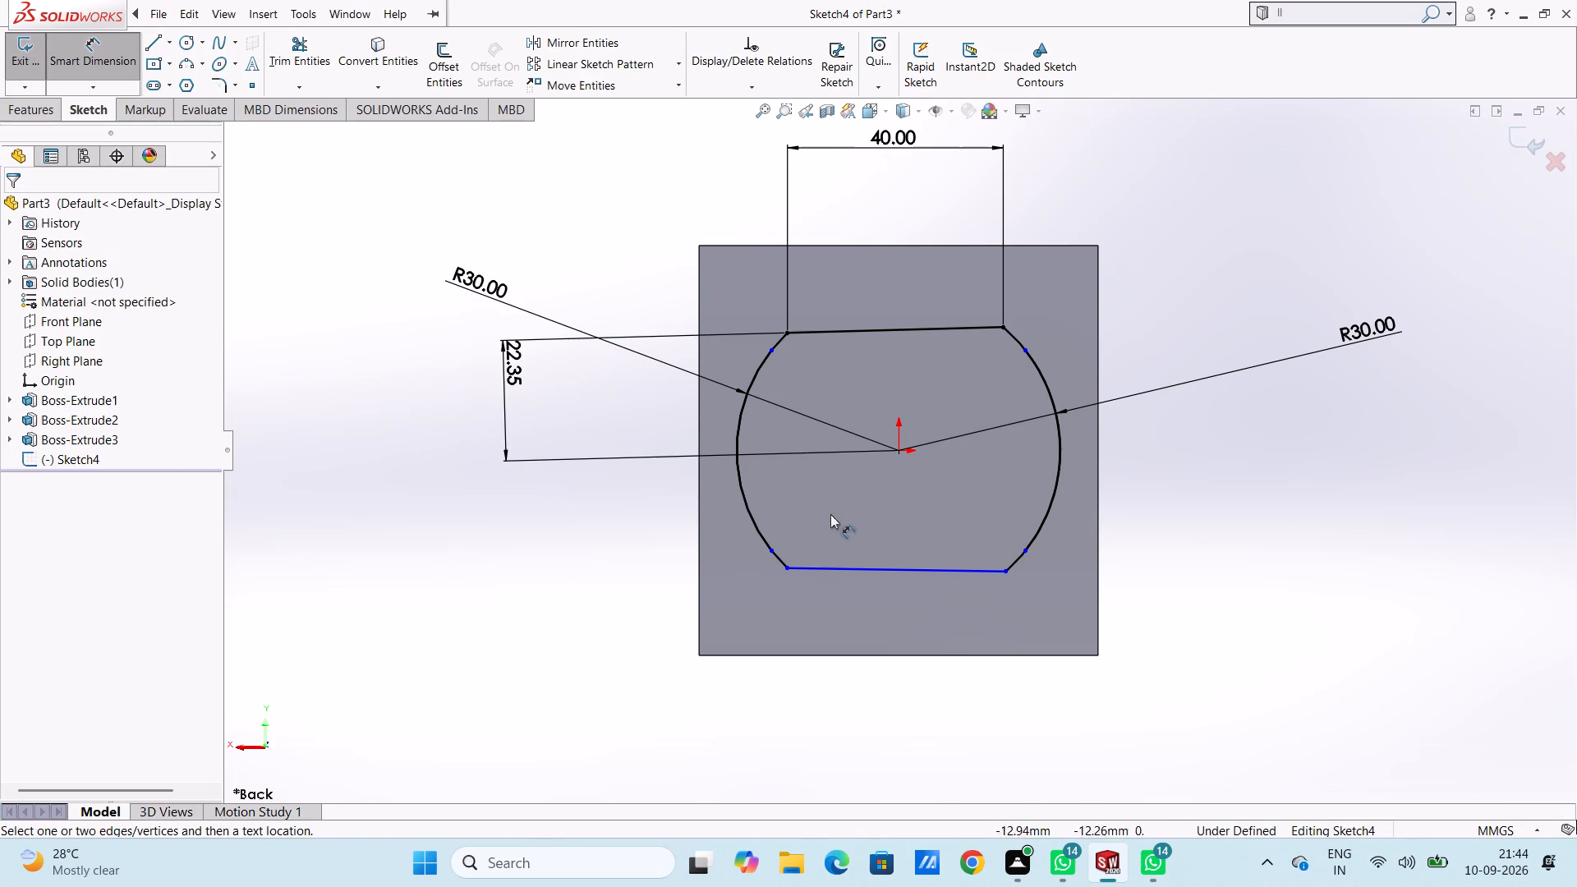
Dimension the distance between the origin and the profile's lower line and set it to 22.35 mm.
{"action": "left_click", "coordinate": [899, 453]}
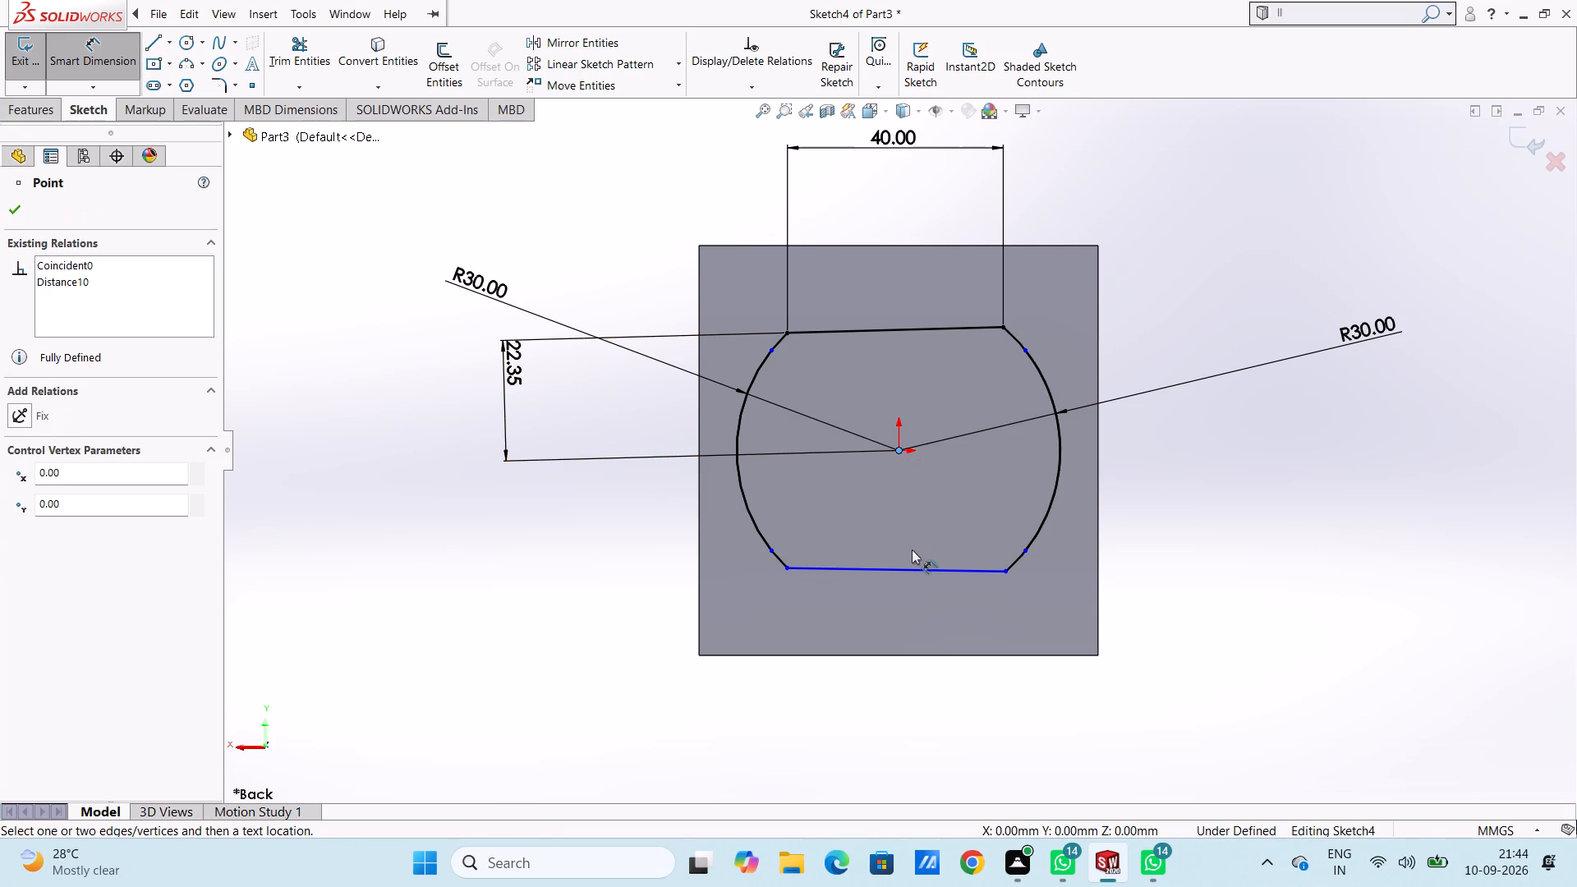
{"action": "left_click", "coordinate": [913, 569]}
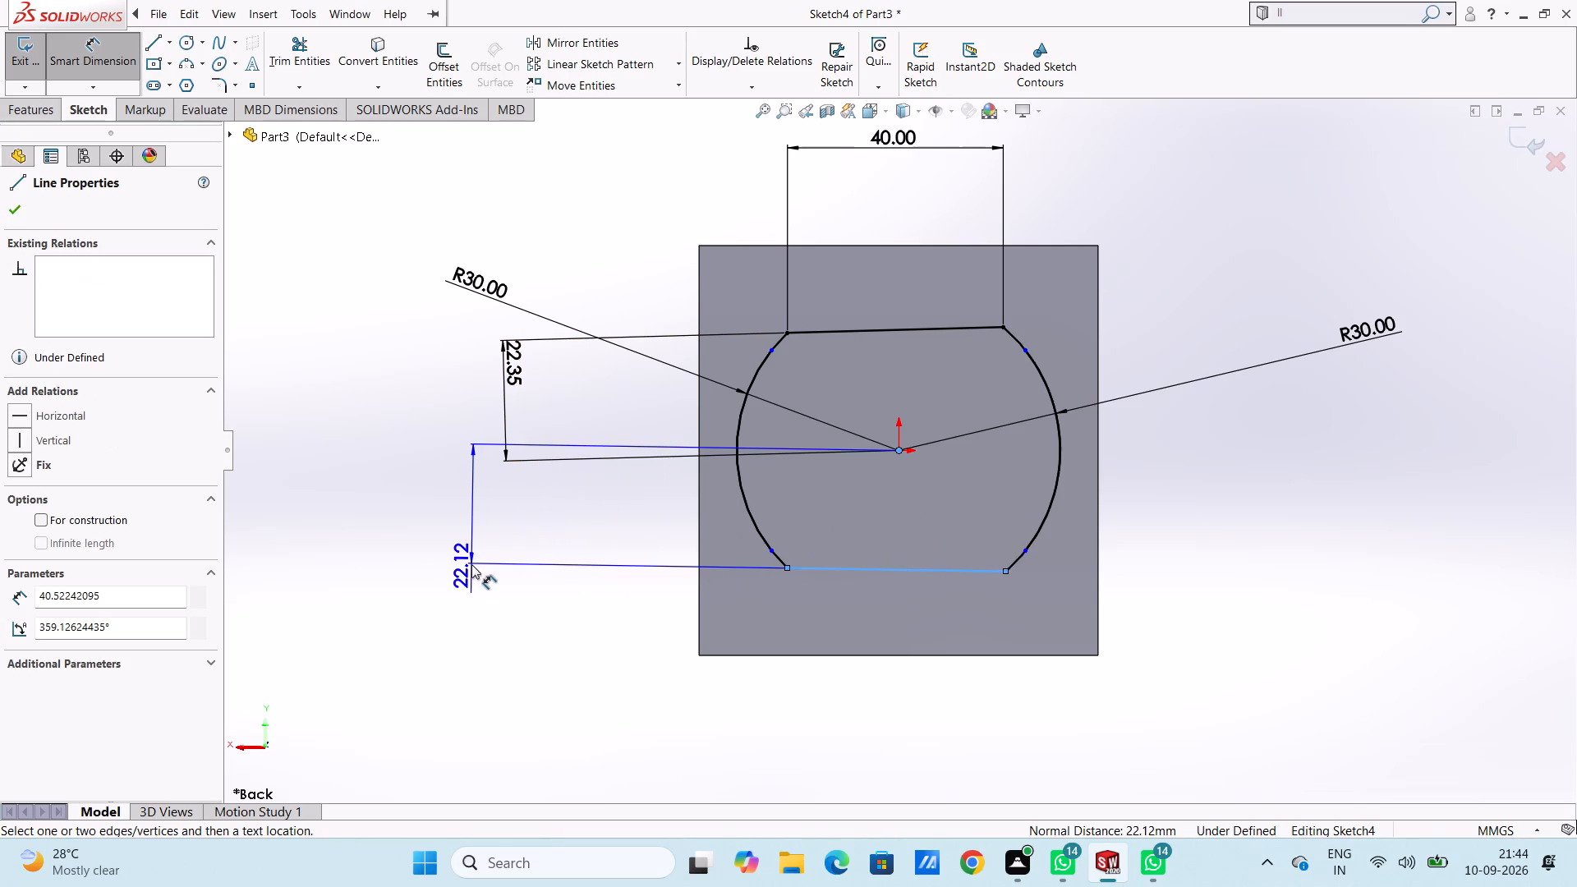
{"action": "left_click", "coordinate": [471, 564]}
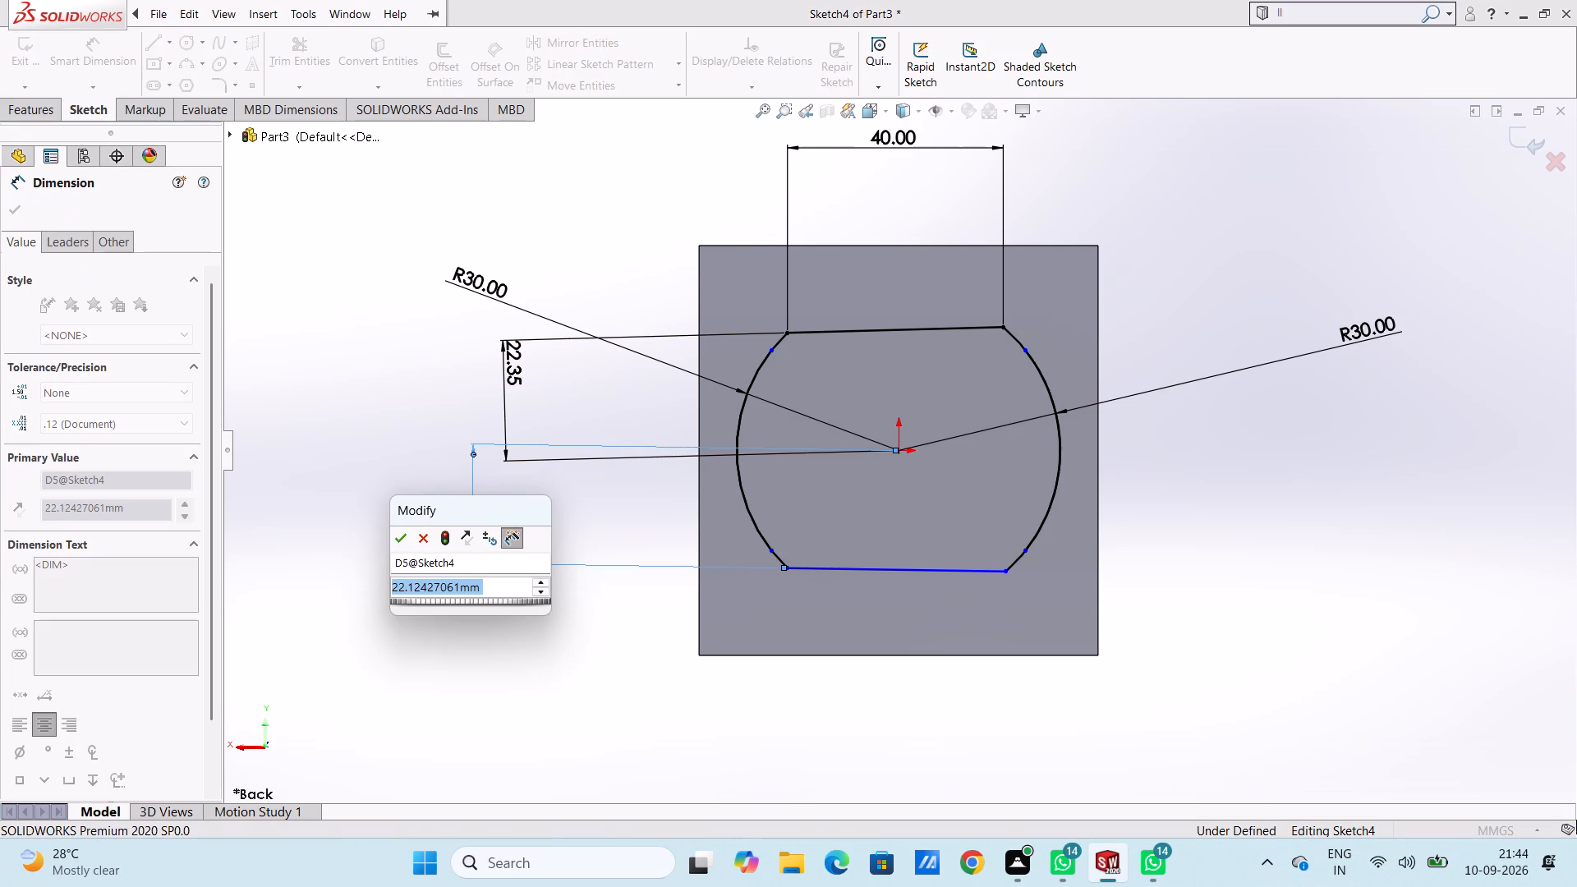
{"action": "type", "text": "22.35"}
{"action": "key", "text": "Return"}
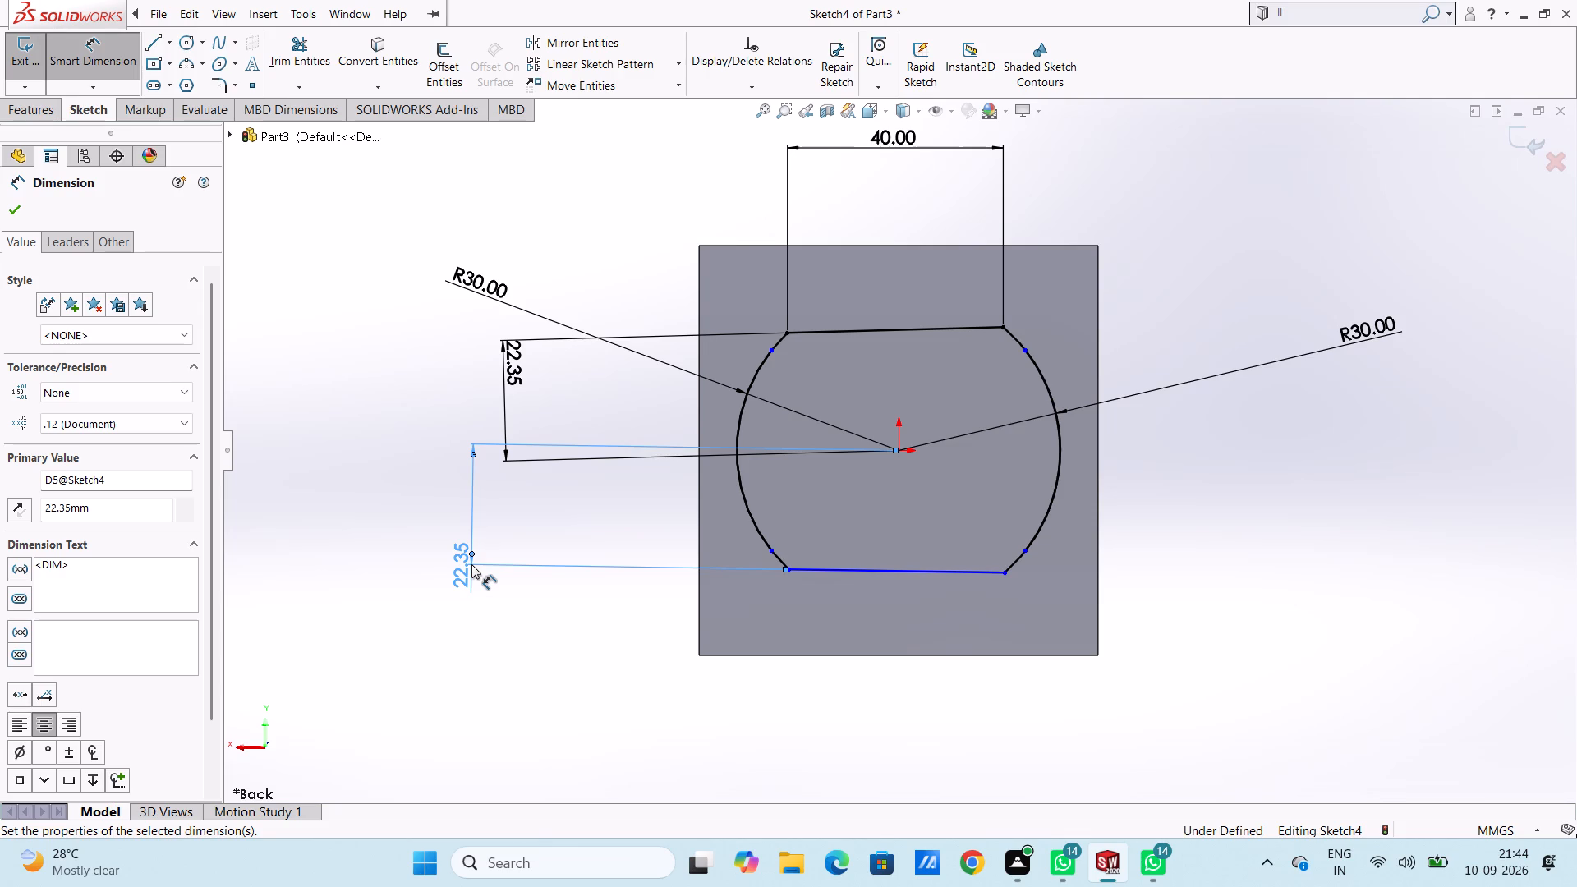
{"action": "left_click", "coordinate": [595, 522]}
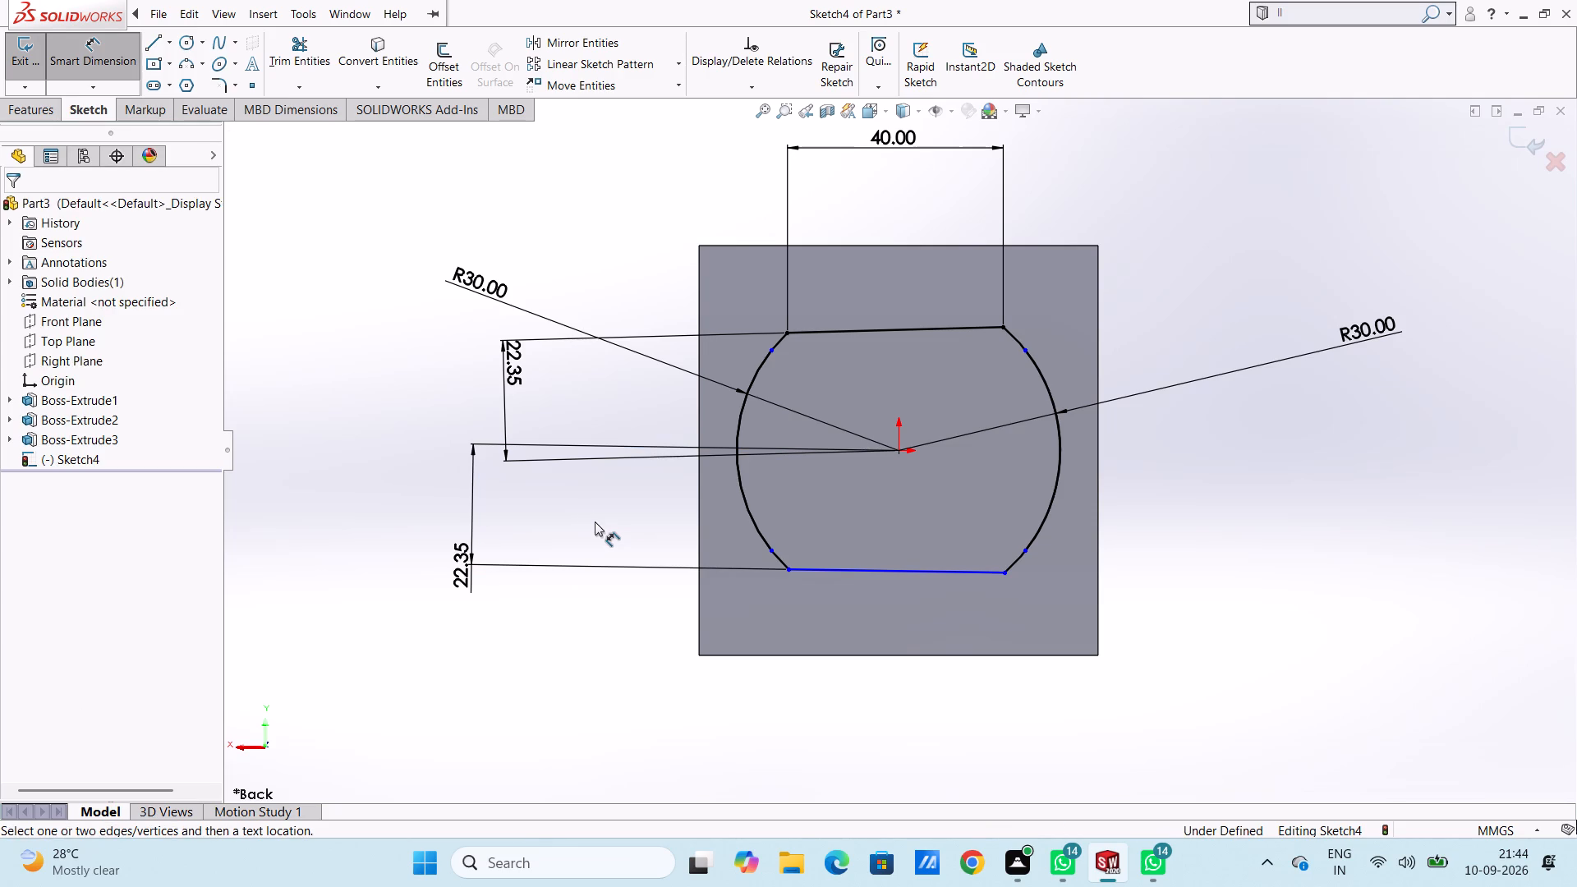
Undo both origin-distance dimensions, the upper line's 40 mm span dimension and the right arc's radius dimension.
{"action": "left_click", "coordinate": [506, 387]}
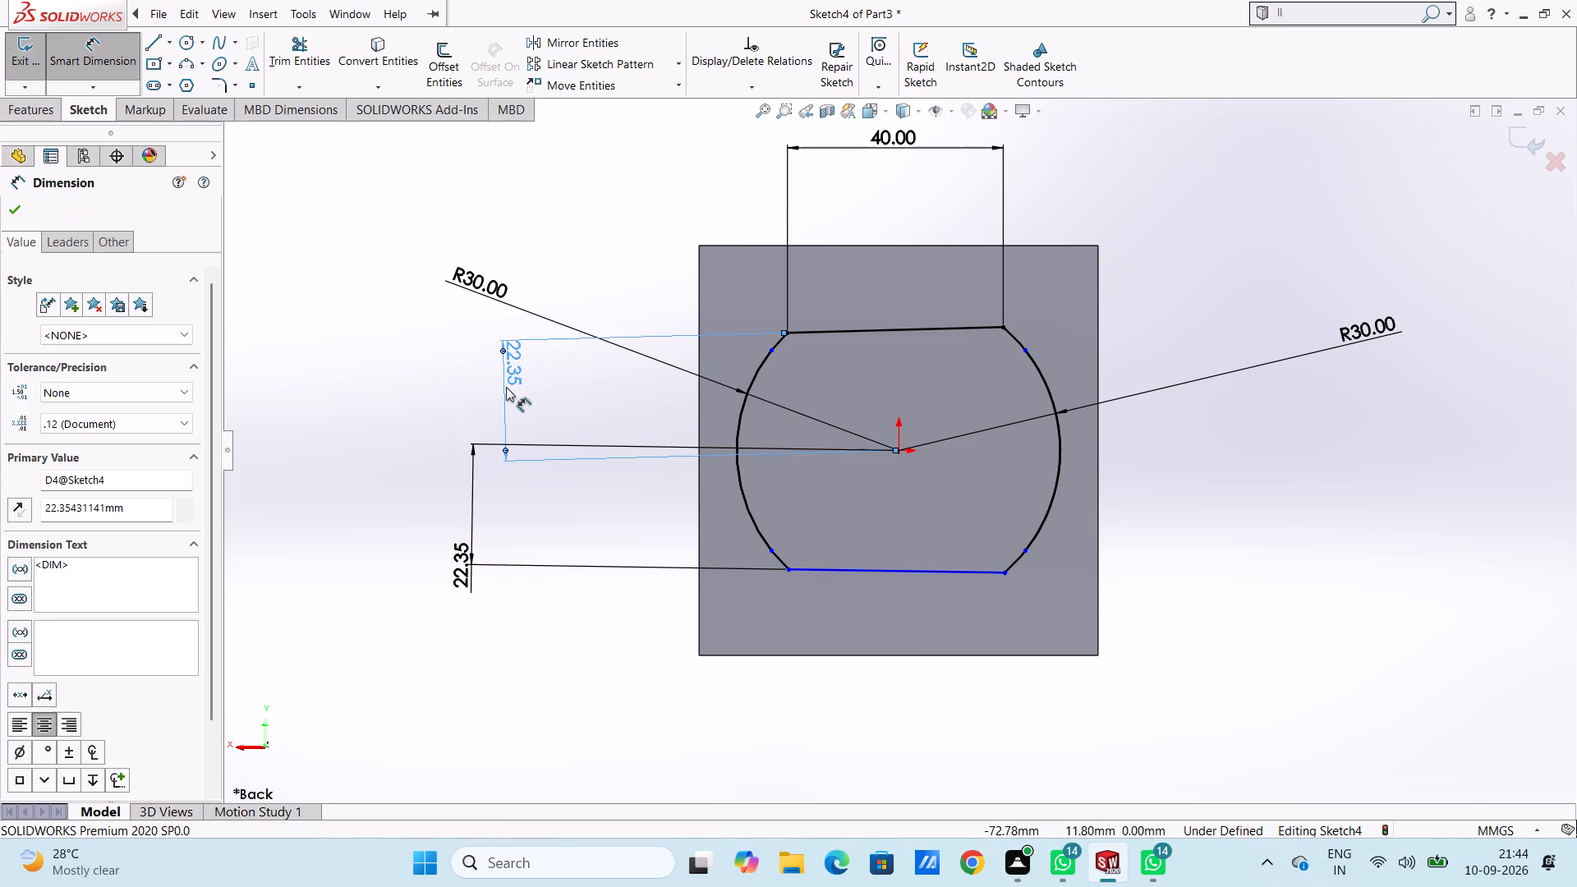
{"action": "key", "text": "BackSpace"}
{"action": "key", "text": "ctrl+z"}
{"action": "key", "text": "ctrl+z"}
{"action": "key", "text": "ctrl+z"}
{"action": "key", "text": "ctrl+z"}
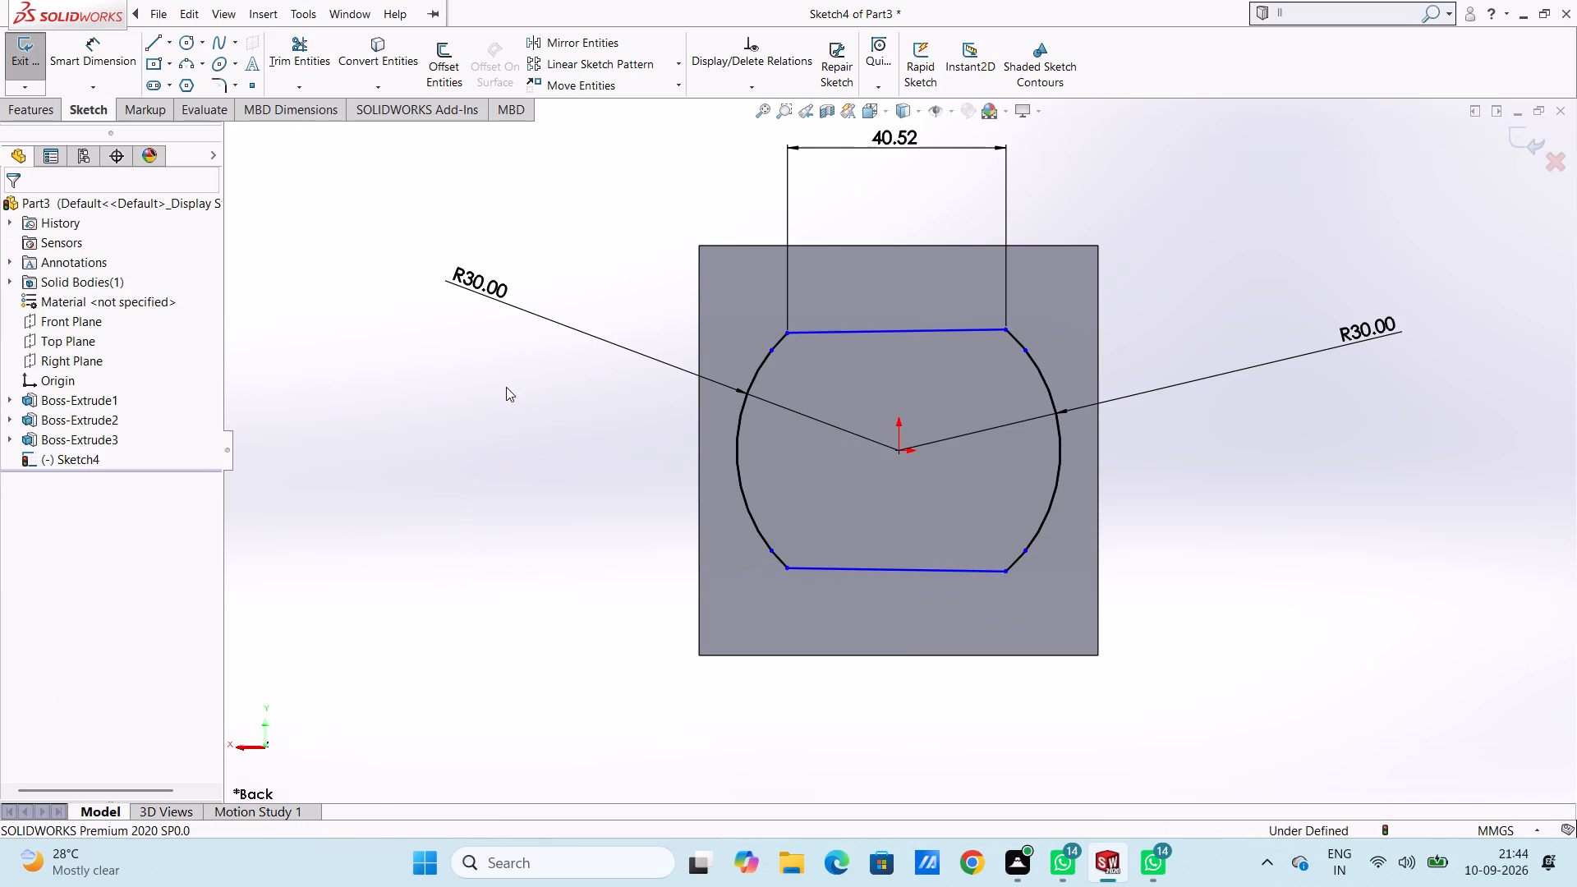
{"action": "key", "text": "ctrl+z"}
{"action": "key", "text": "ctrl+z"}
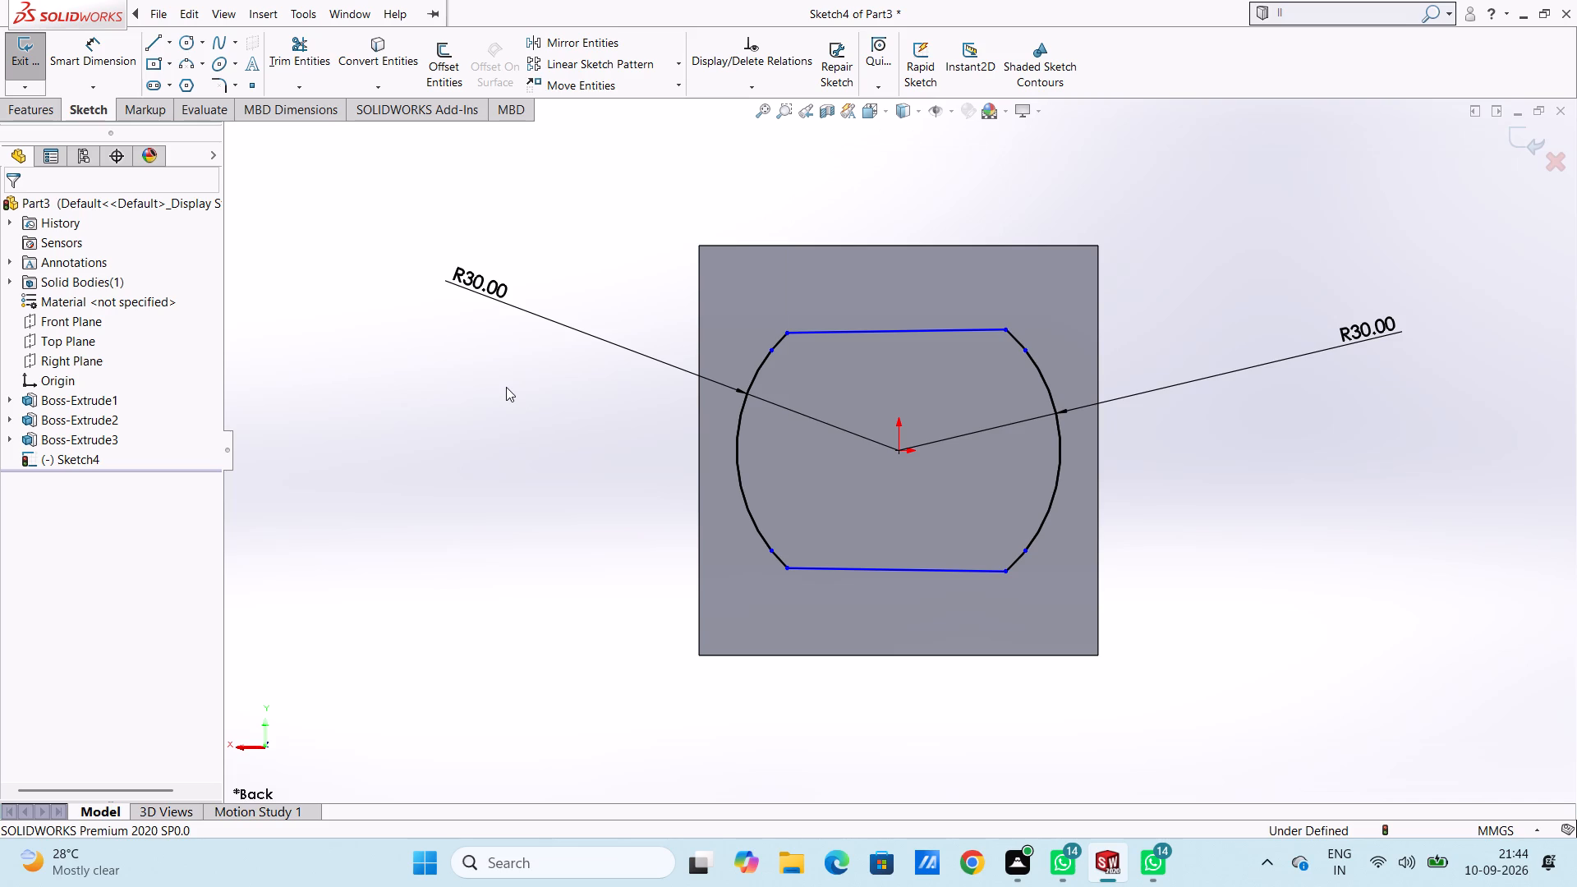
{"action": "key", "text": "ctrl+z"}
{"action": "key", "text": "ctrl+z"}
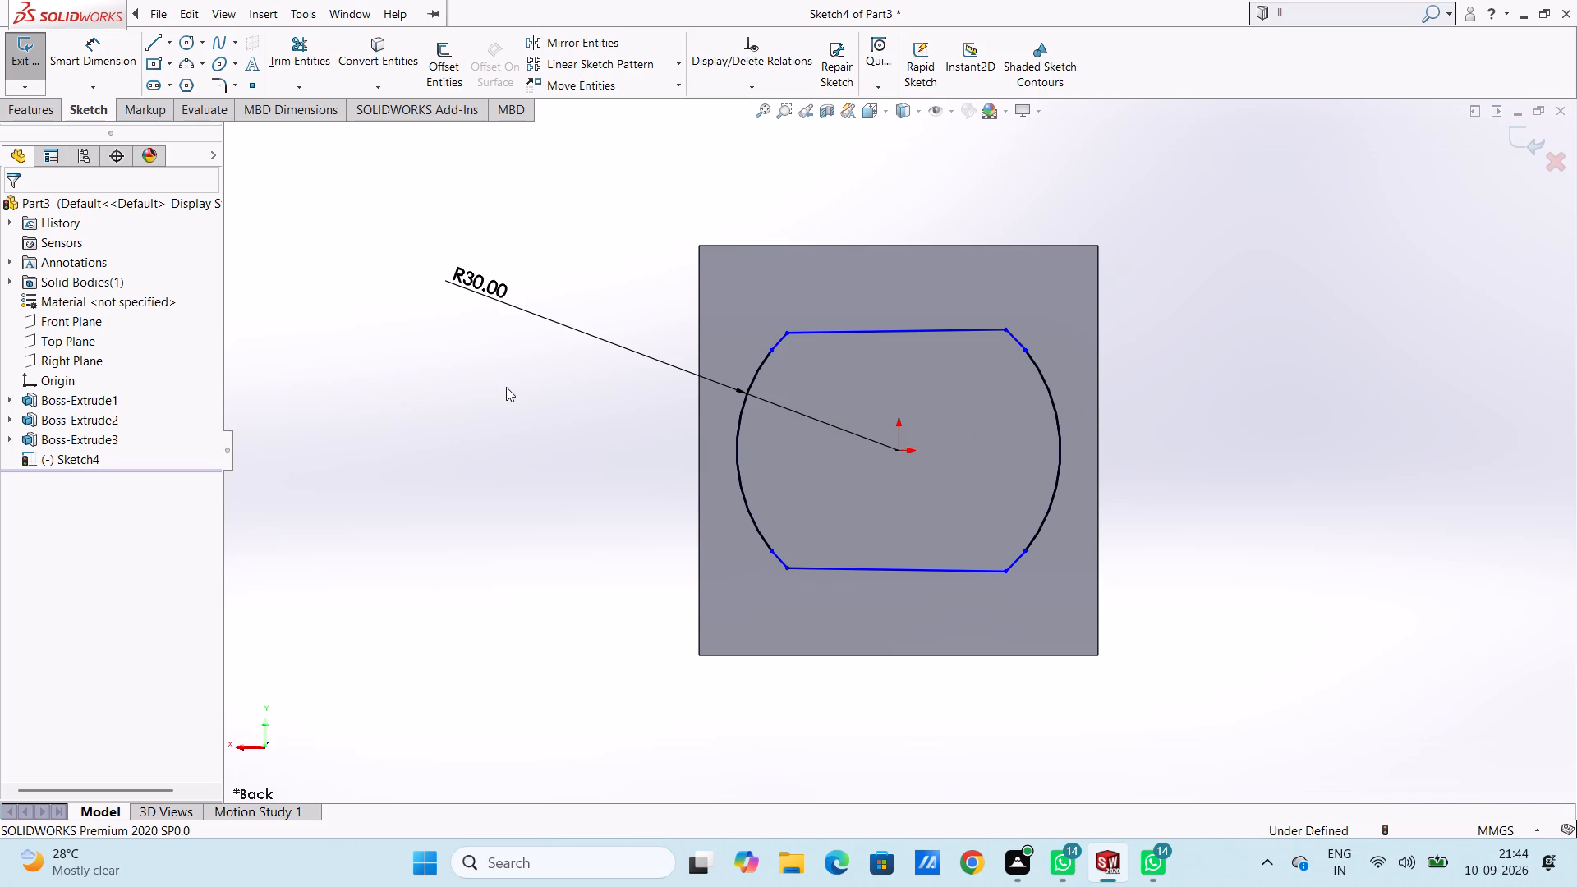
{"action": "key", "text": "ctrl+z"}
Dimension the radius of the profile's right arc, accepting its existing value.
{"action": "left_click", "coordinate": [107, 48]}
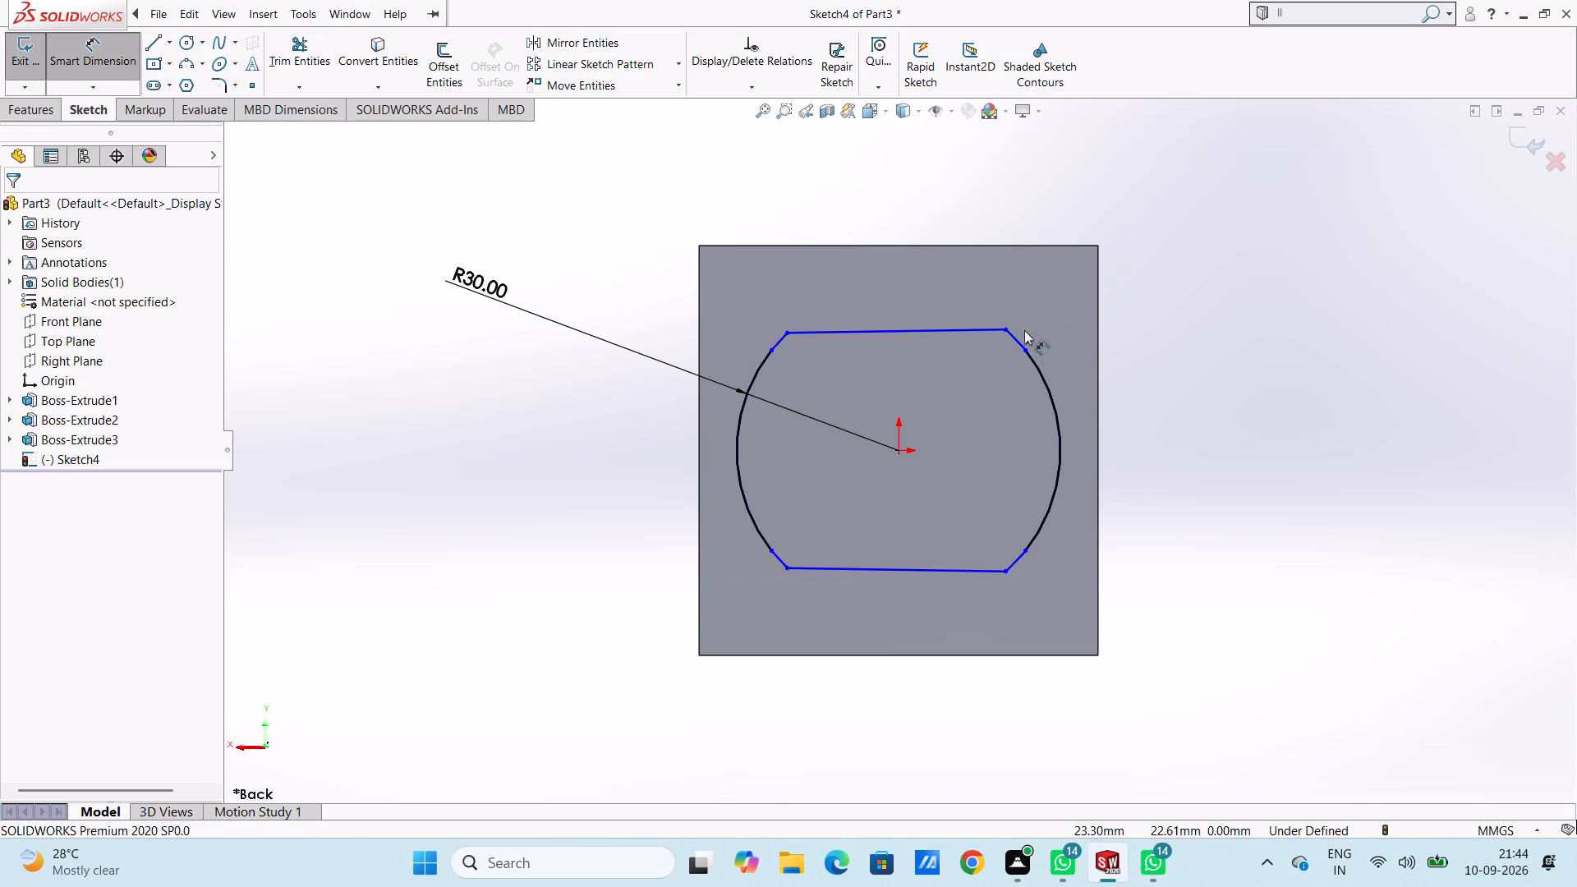
{"action": "left_click", "coordinate": [1019, 345]}
{"action": "left_click", "coordinate": [1402, 308]}
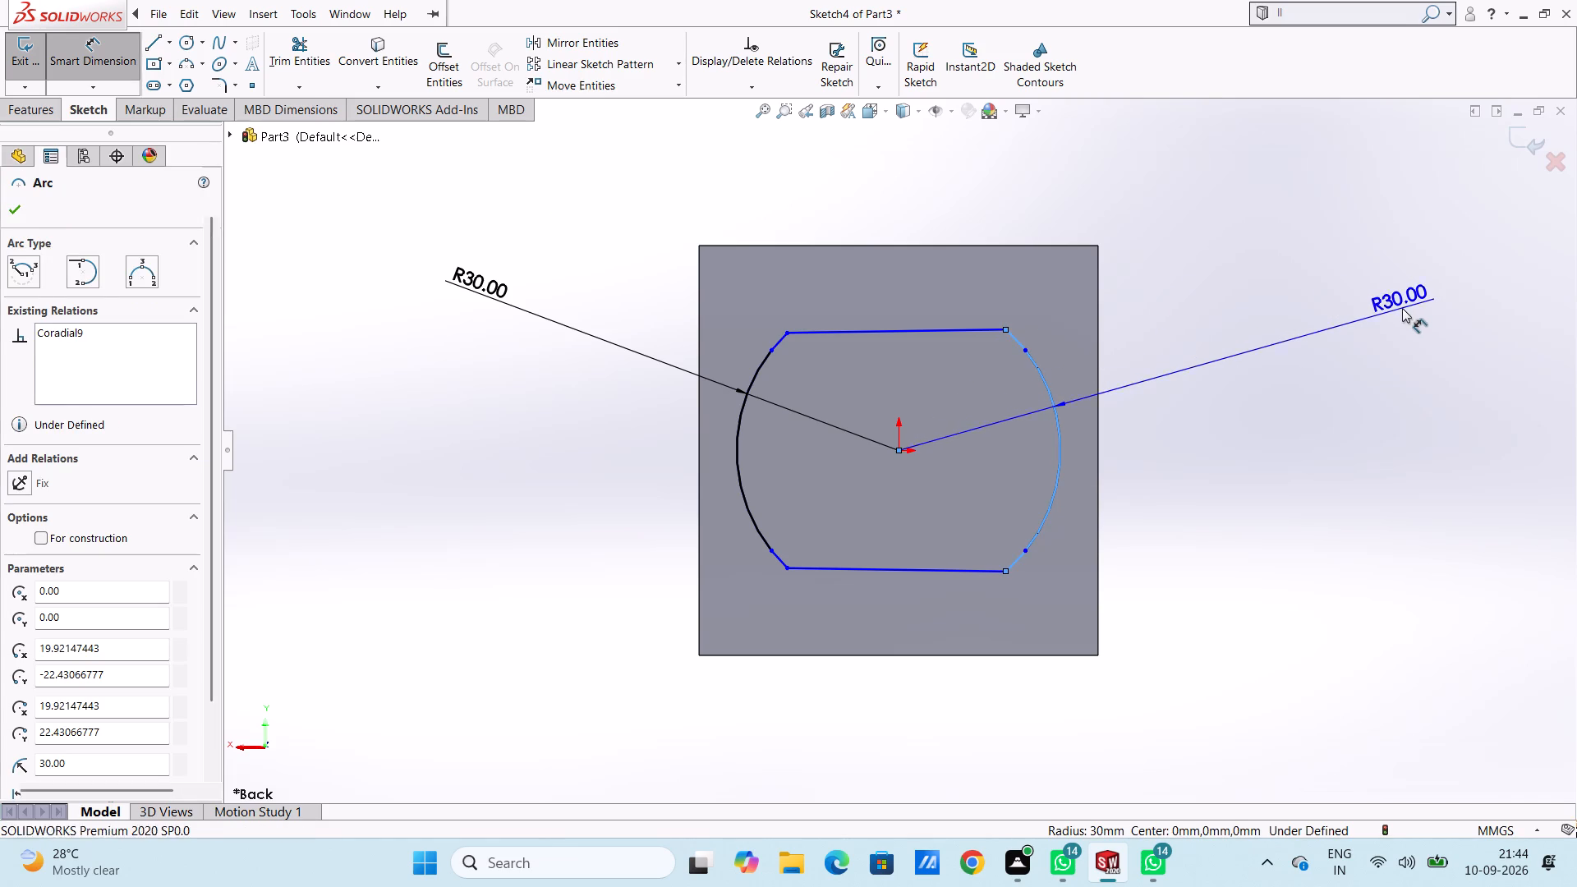
{"action": "key", "text": "Return"}
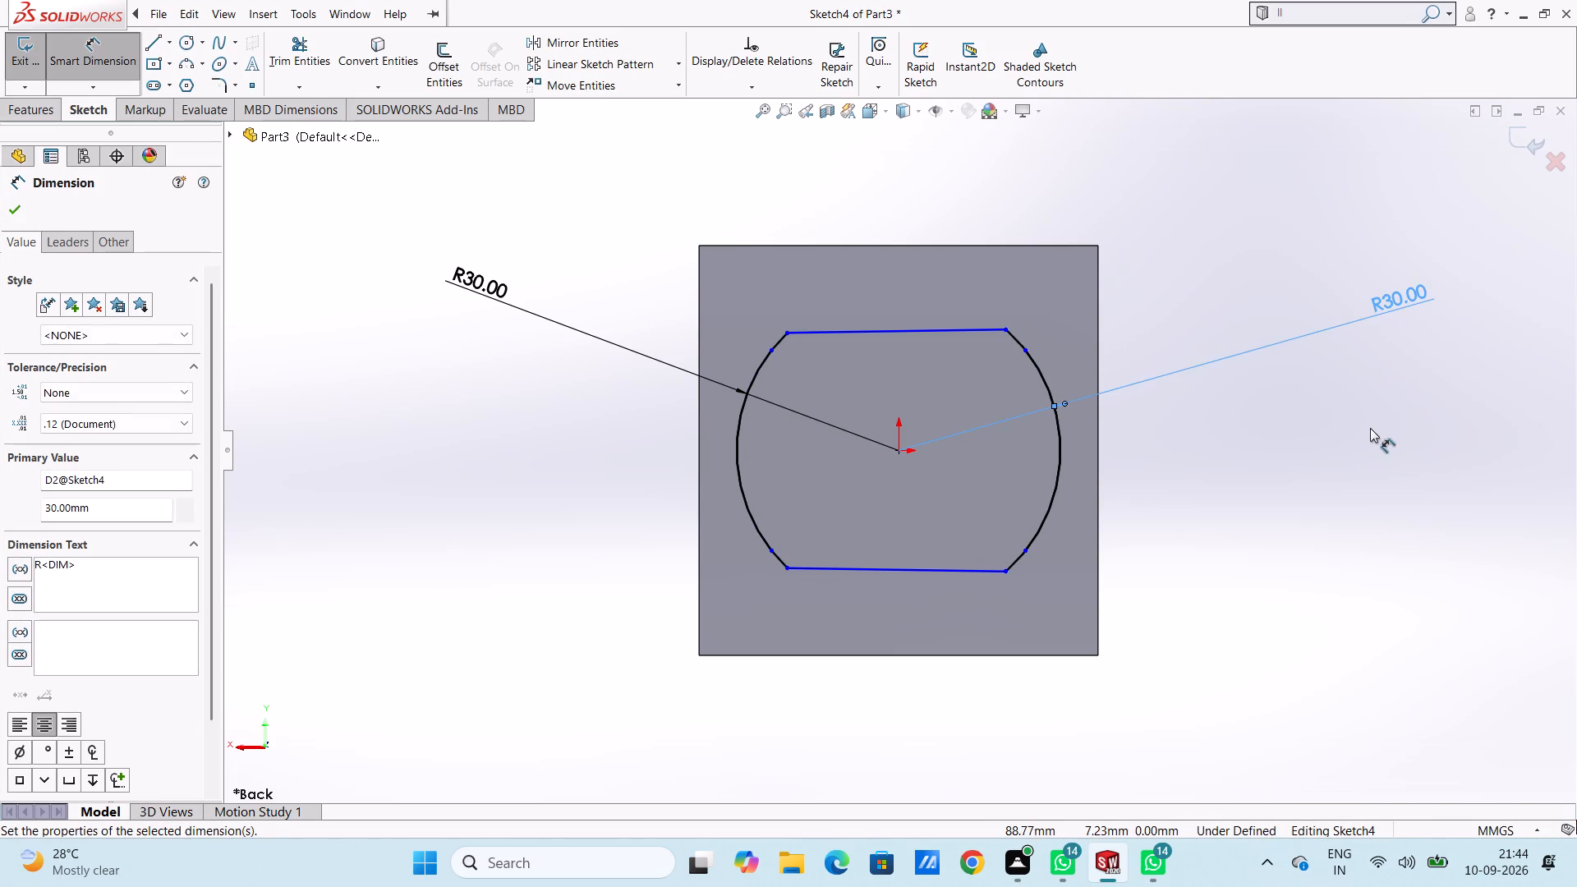
{"action": "left_click", "coordinate": [1370, 428]}
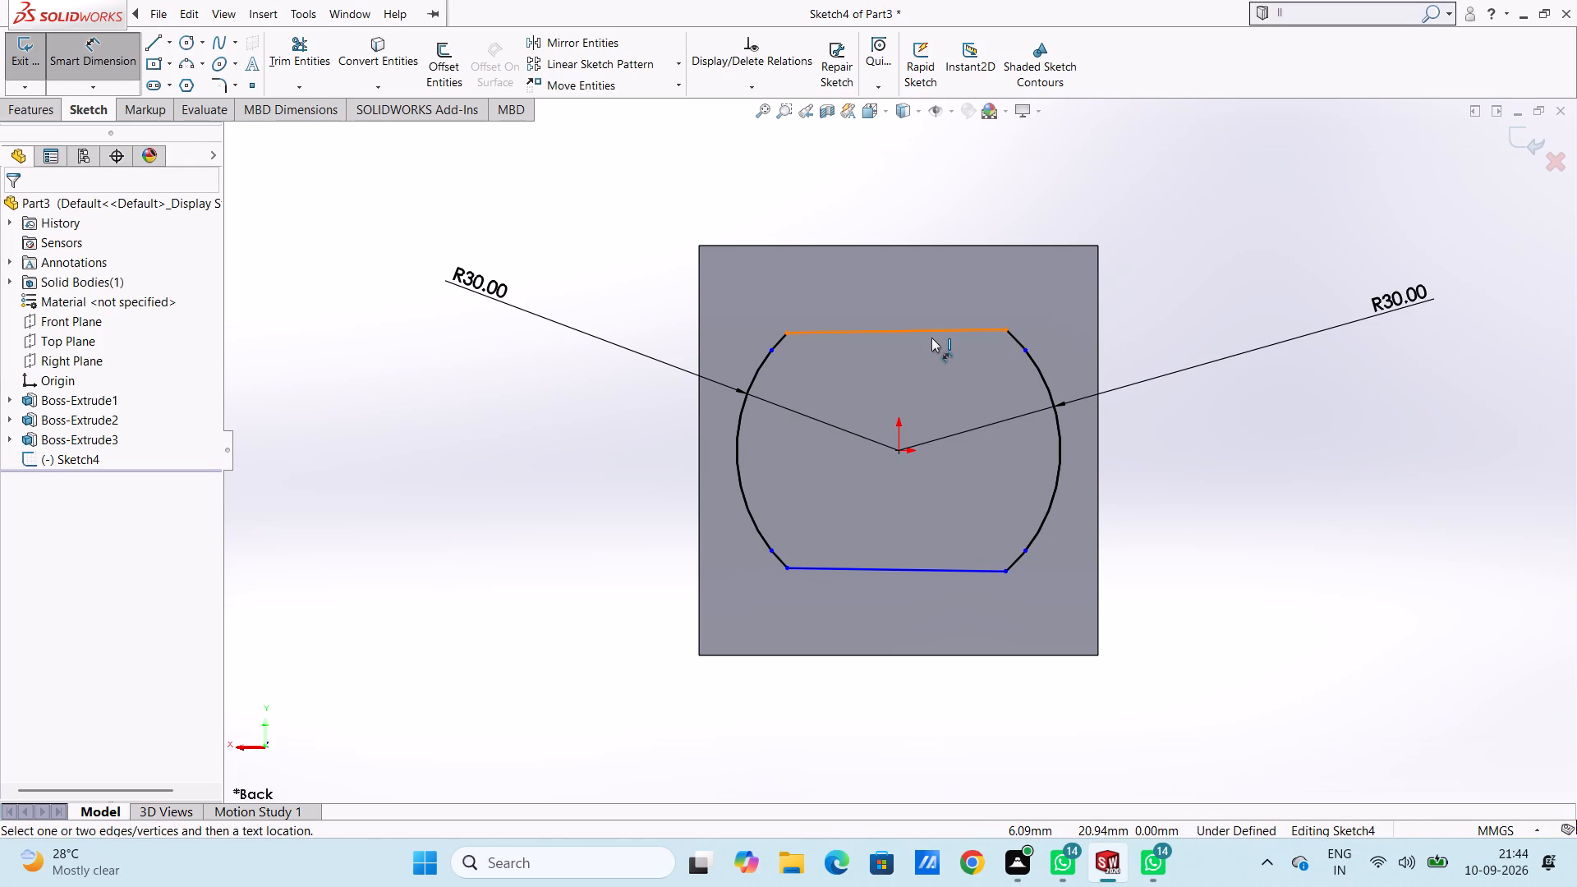
Dimension the horizontal span of the profile's upper line, accepting its existing value.
{"action": "left_click", "coordinate": [931, 338]}
{"action": "left_click", "coordinate": [922, 193]}
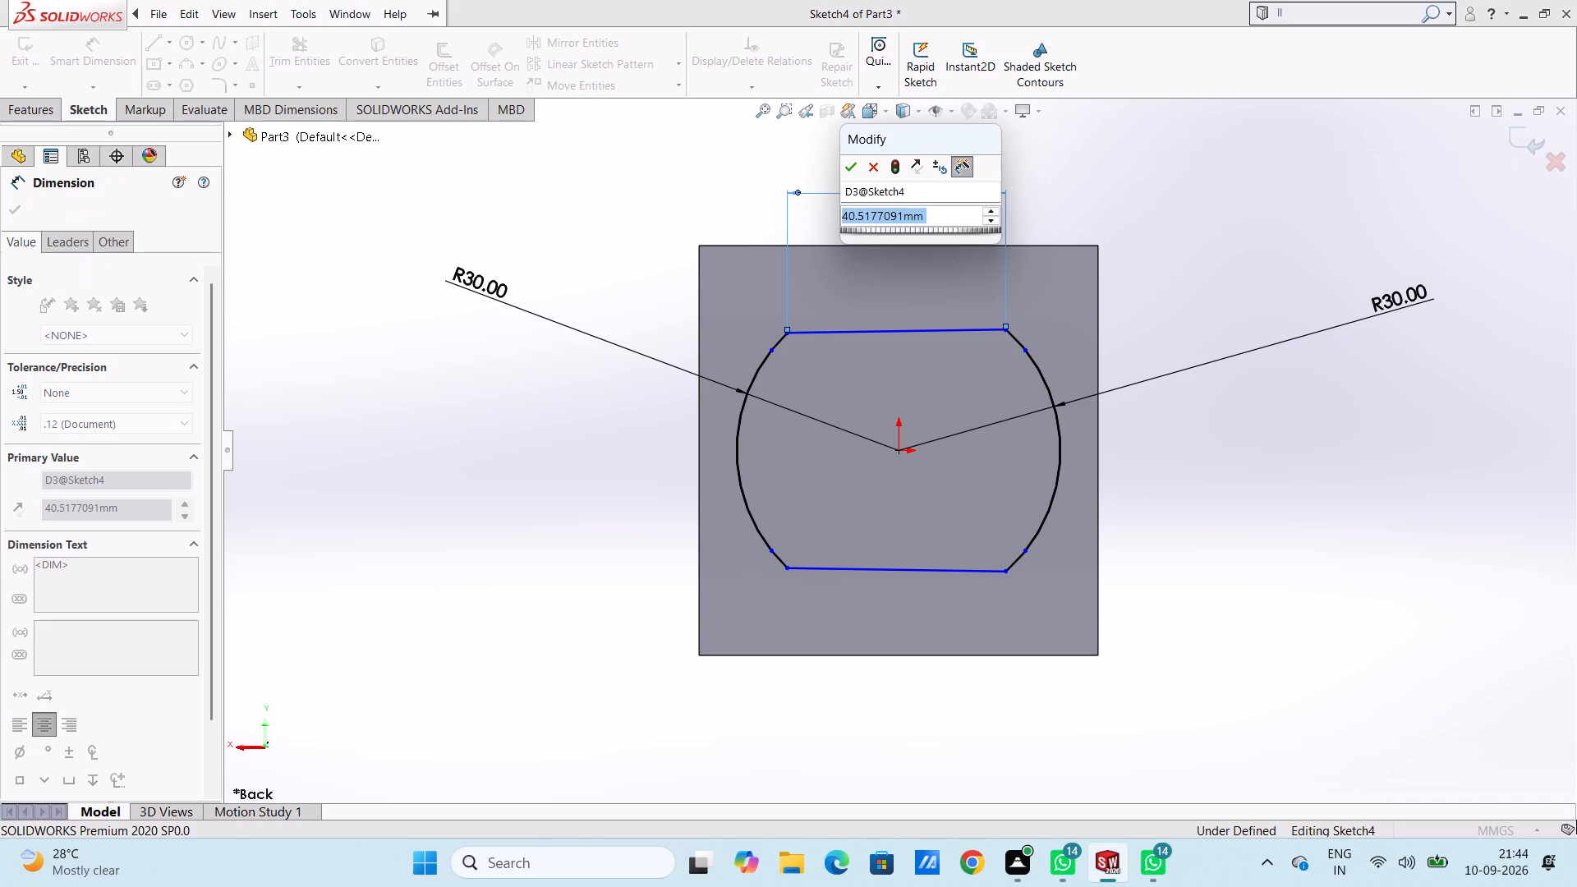
{"action": "key", "text": "Return"}
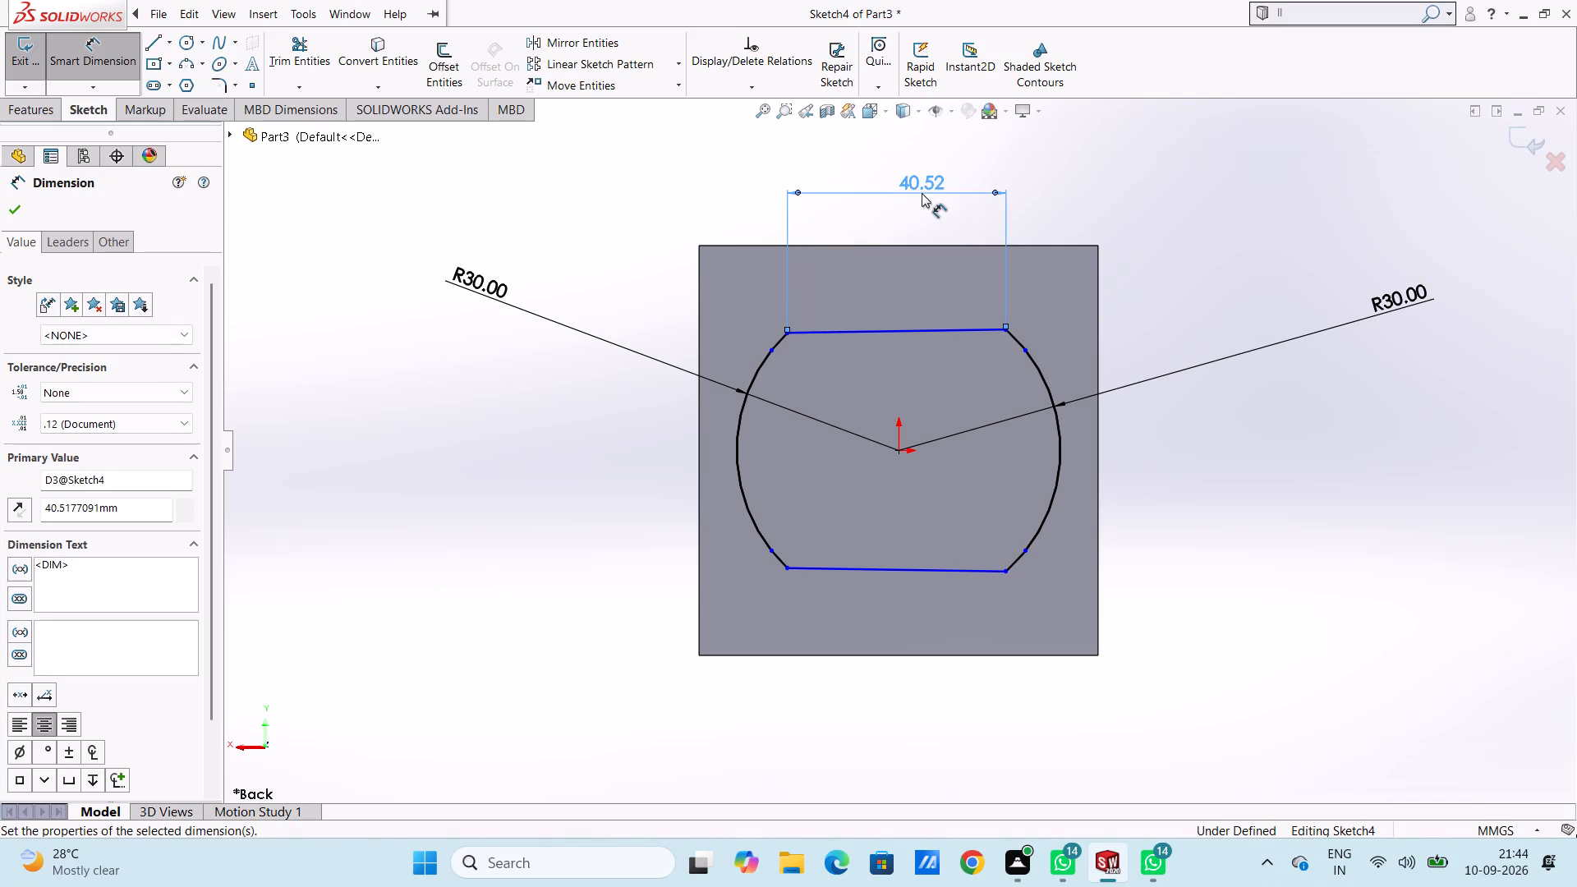
{"action": "left_click", "coordinate": [940, 232]}
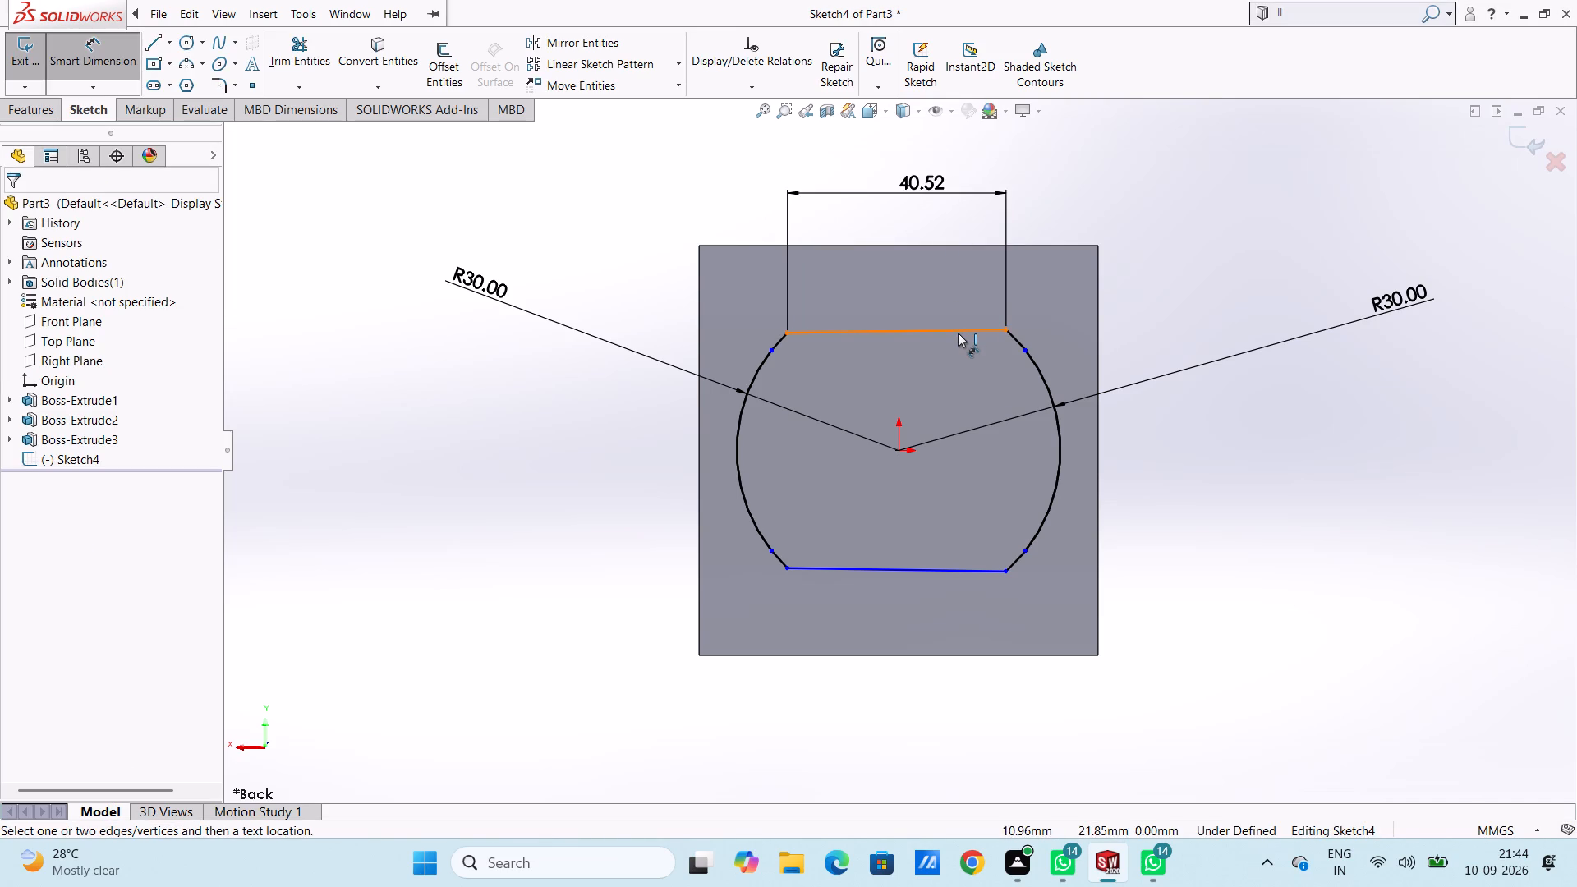
Dimension the distance between the profile's upper line and the origin, accepting its existing value.
{"action": "left_click", "coordinate": [958, 333]}
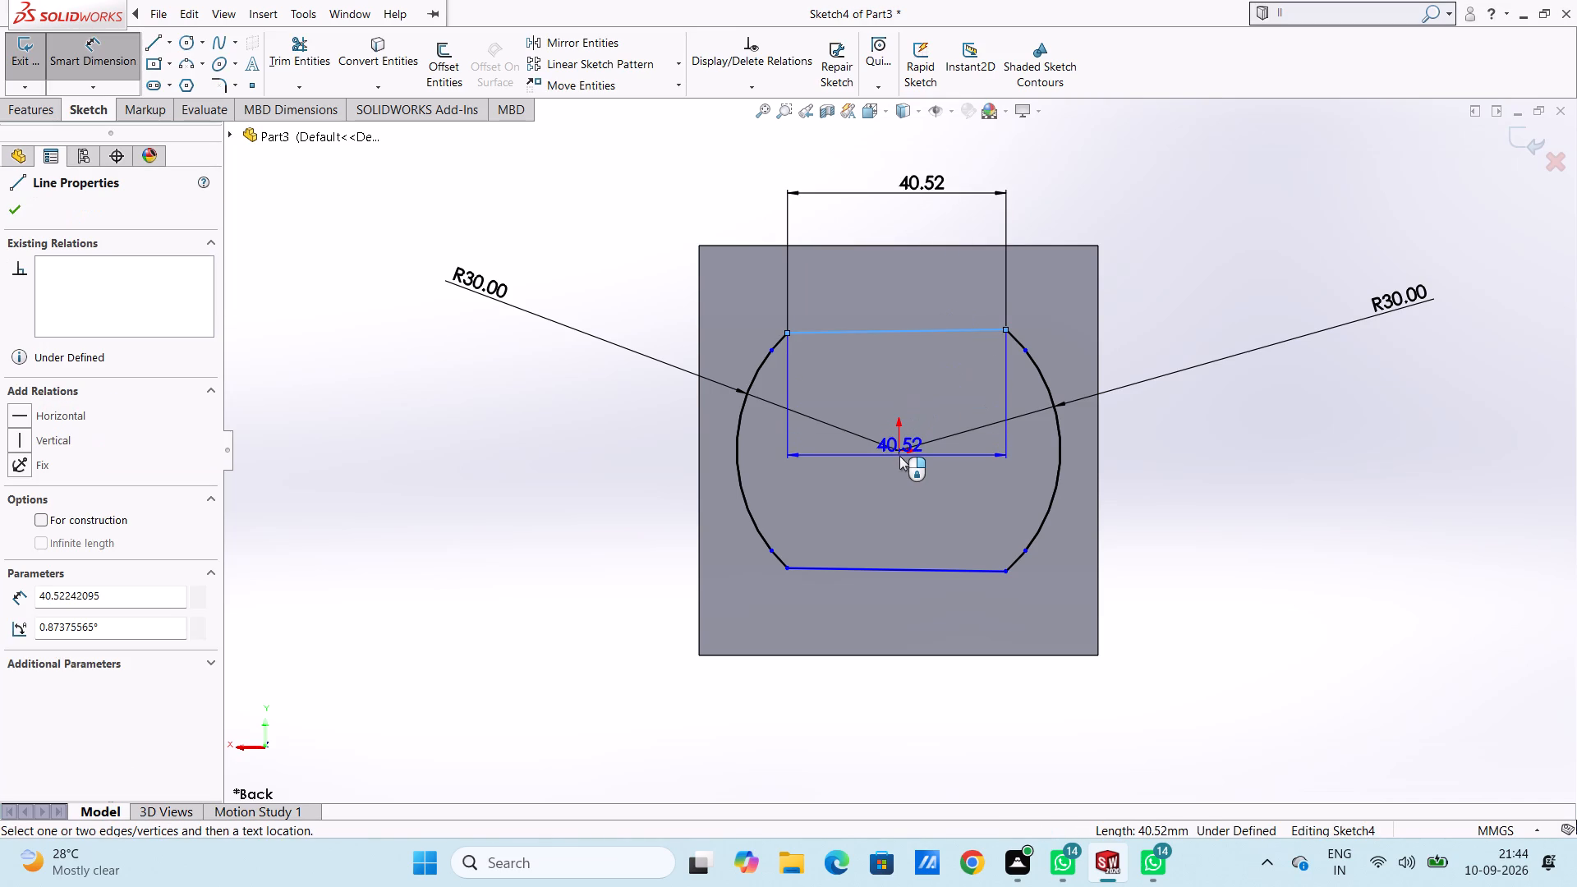
{"action": "left_click", "coordinate": [898, 451]}
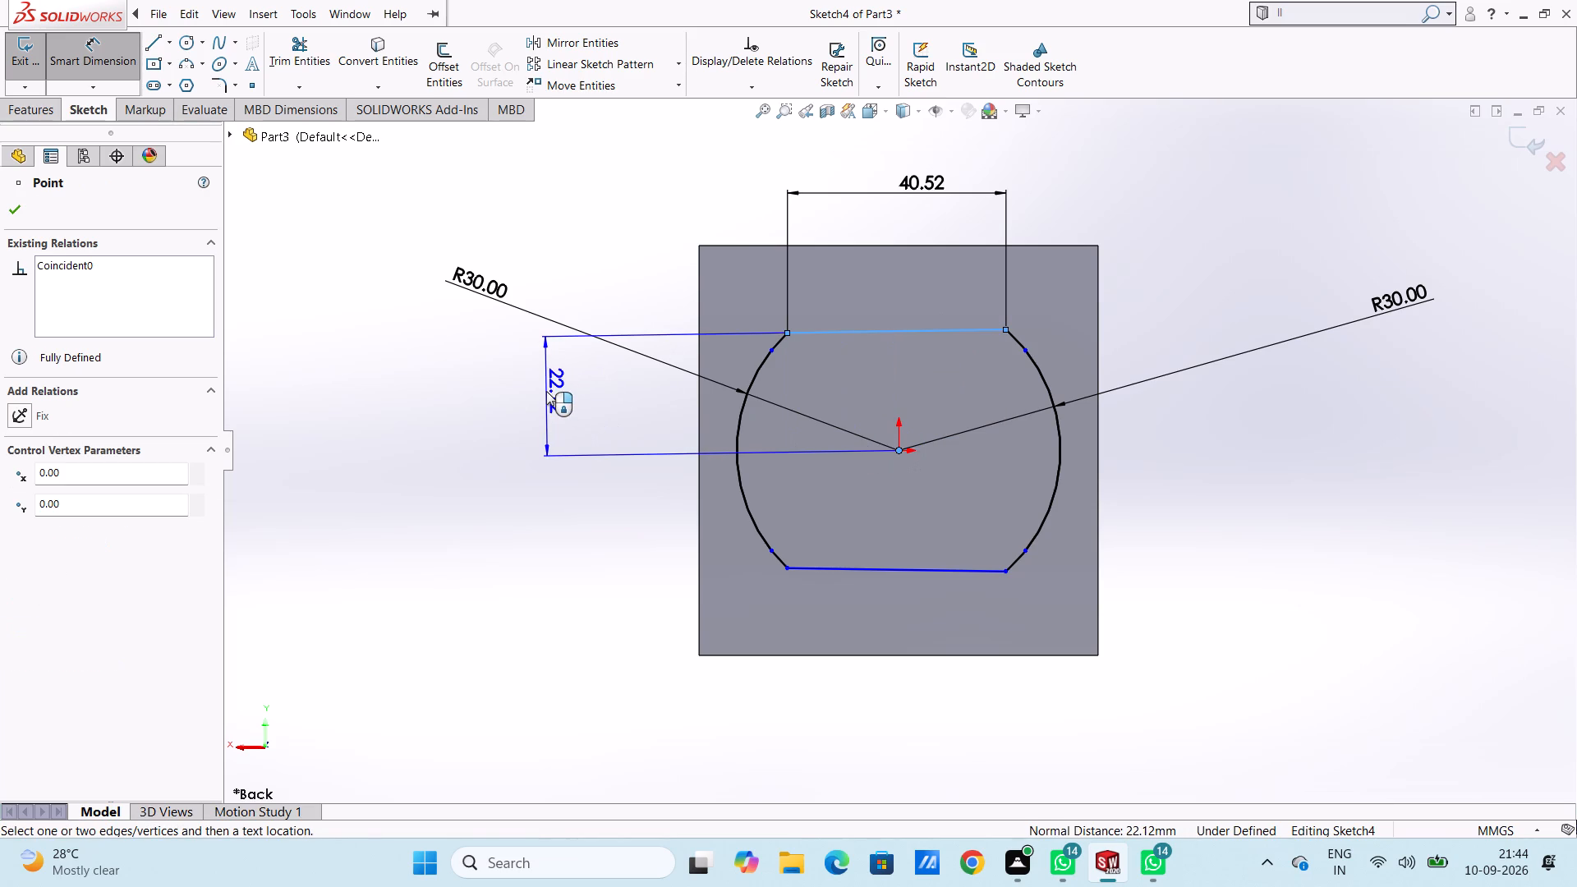
{"action": "left_click", "coordinate": [546, 391]}
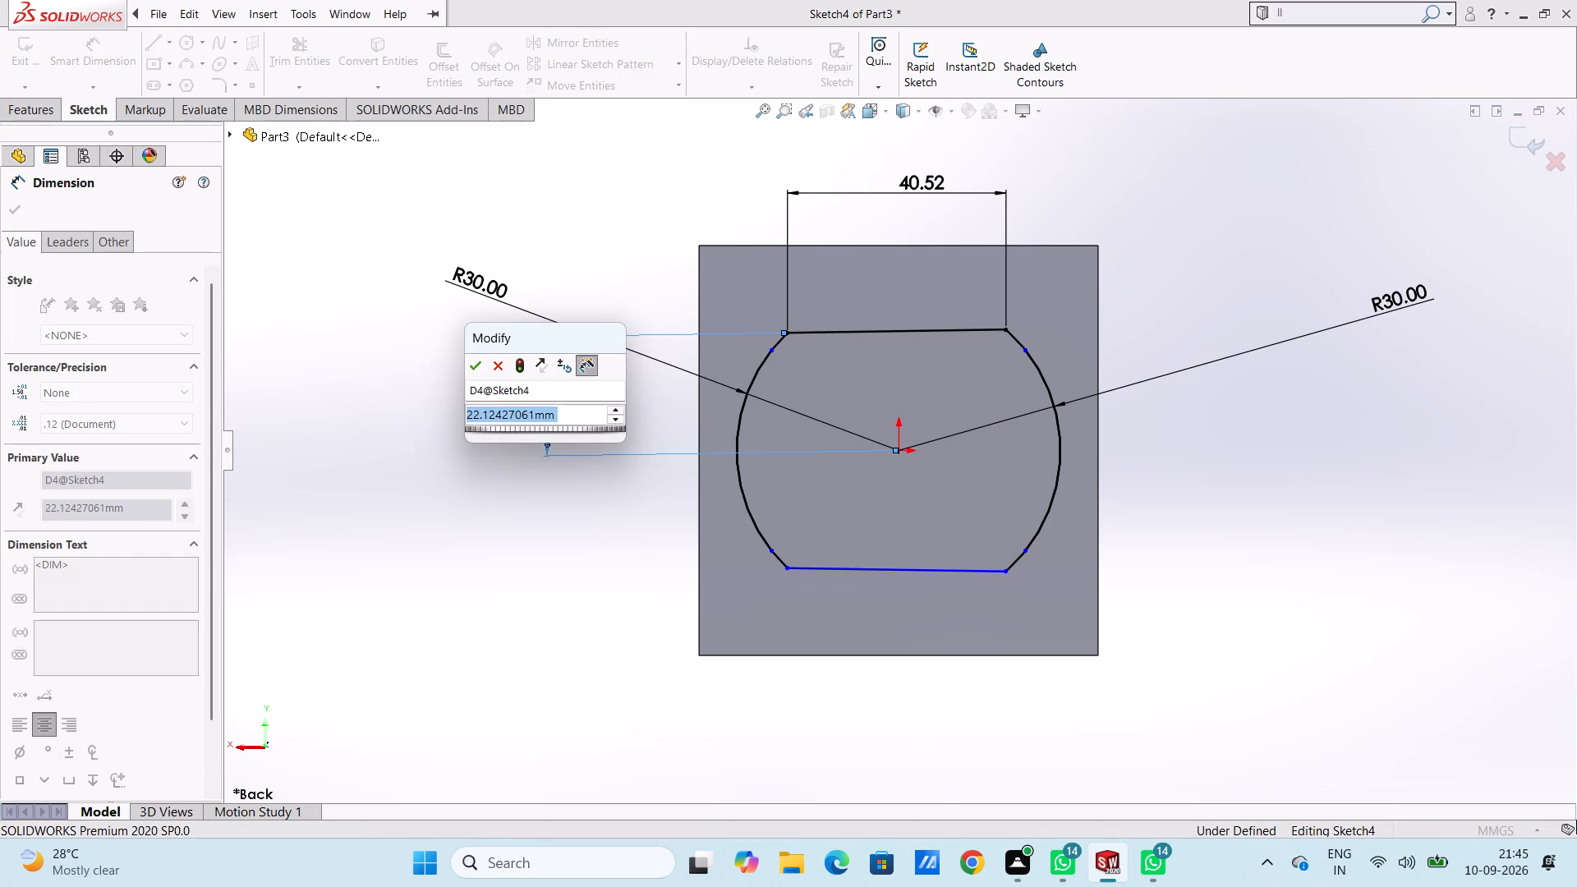
{"action": "key", "text": "Return"}
{"action": "left_click", "coordinate": [592, 398]}
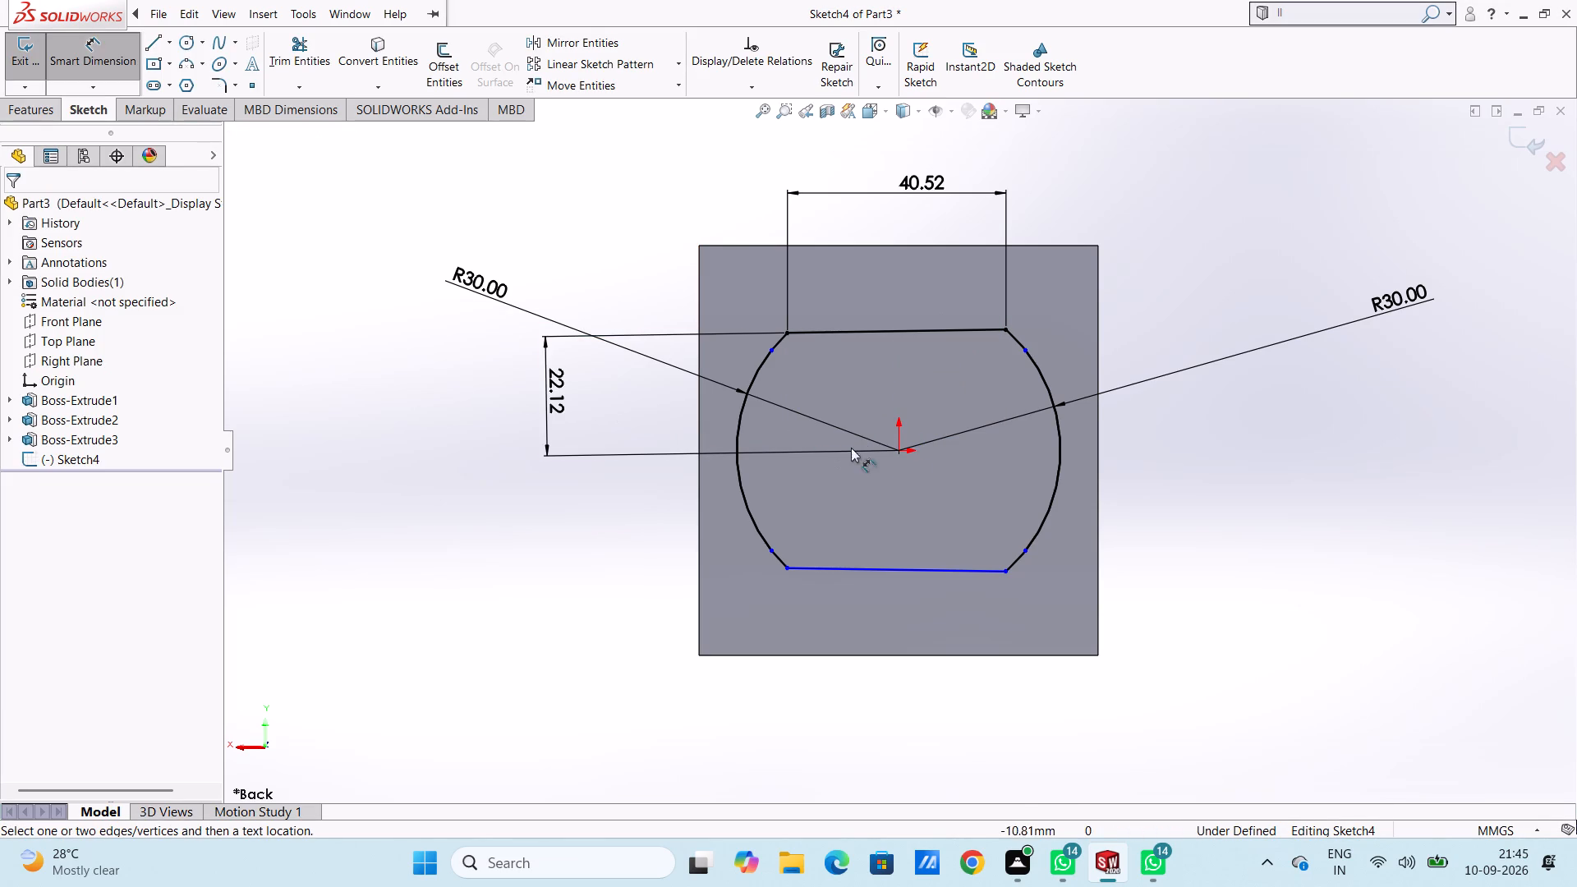
Dimension the distance between the origin and the profile's lower line, accepting its existing value.
{"action": "left_click", "coordinate": [899, 451]}
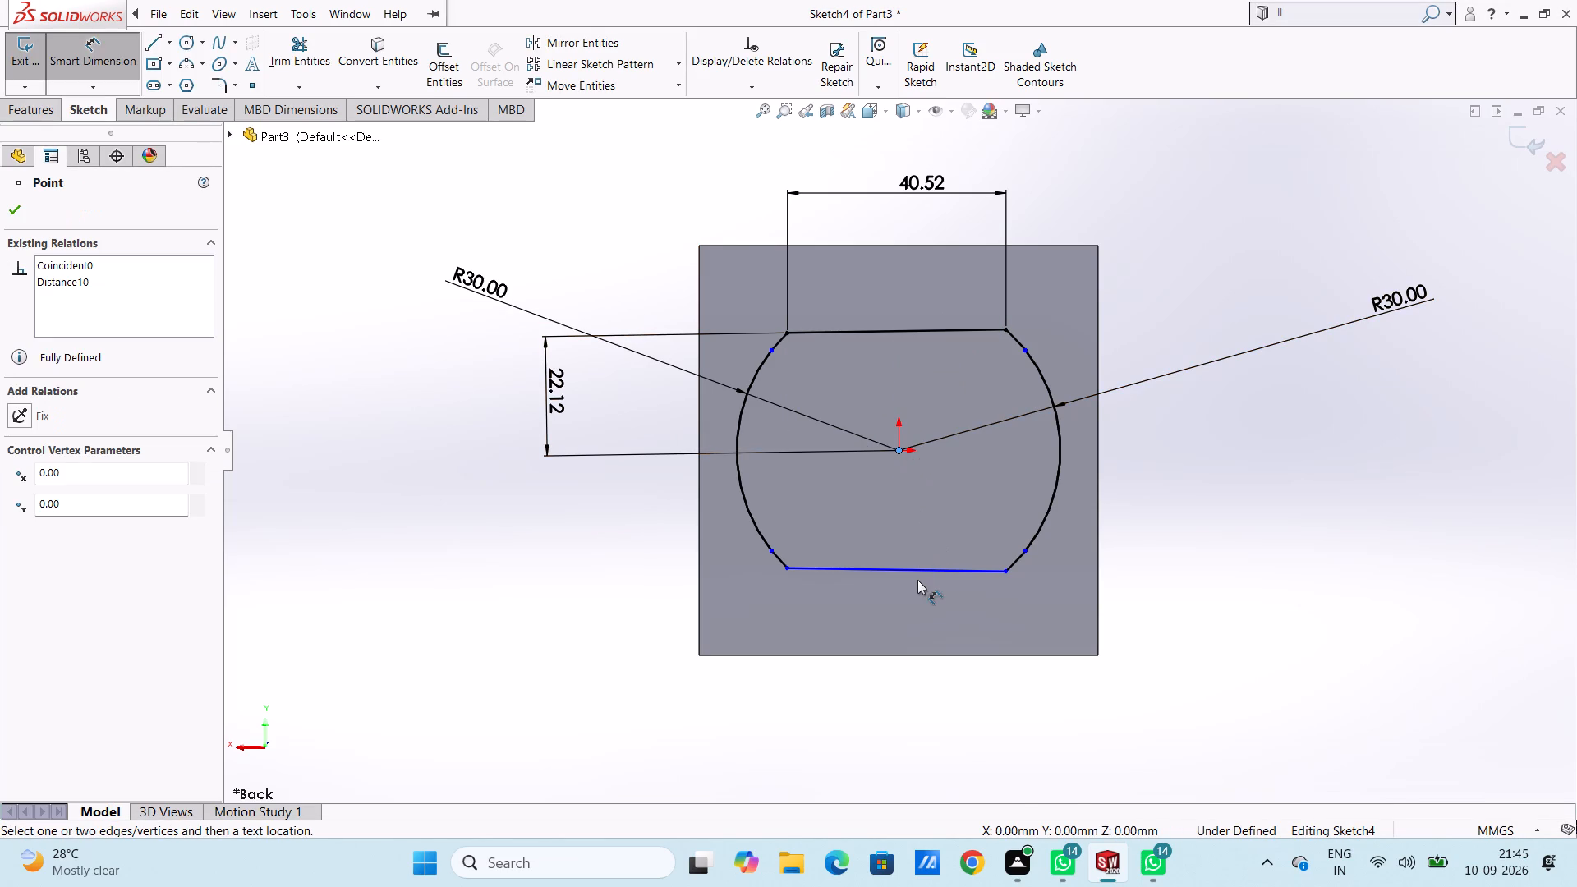
{"action": "left_click", "coordinate": [914, 572]}
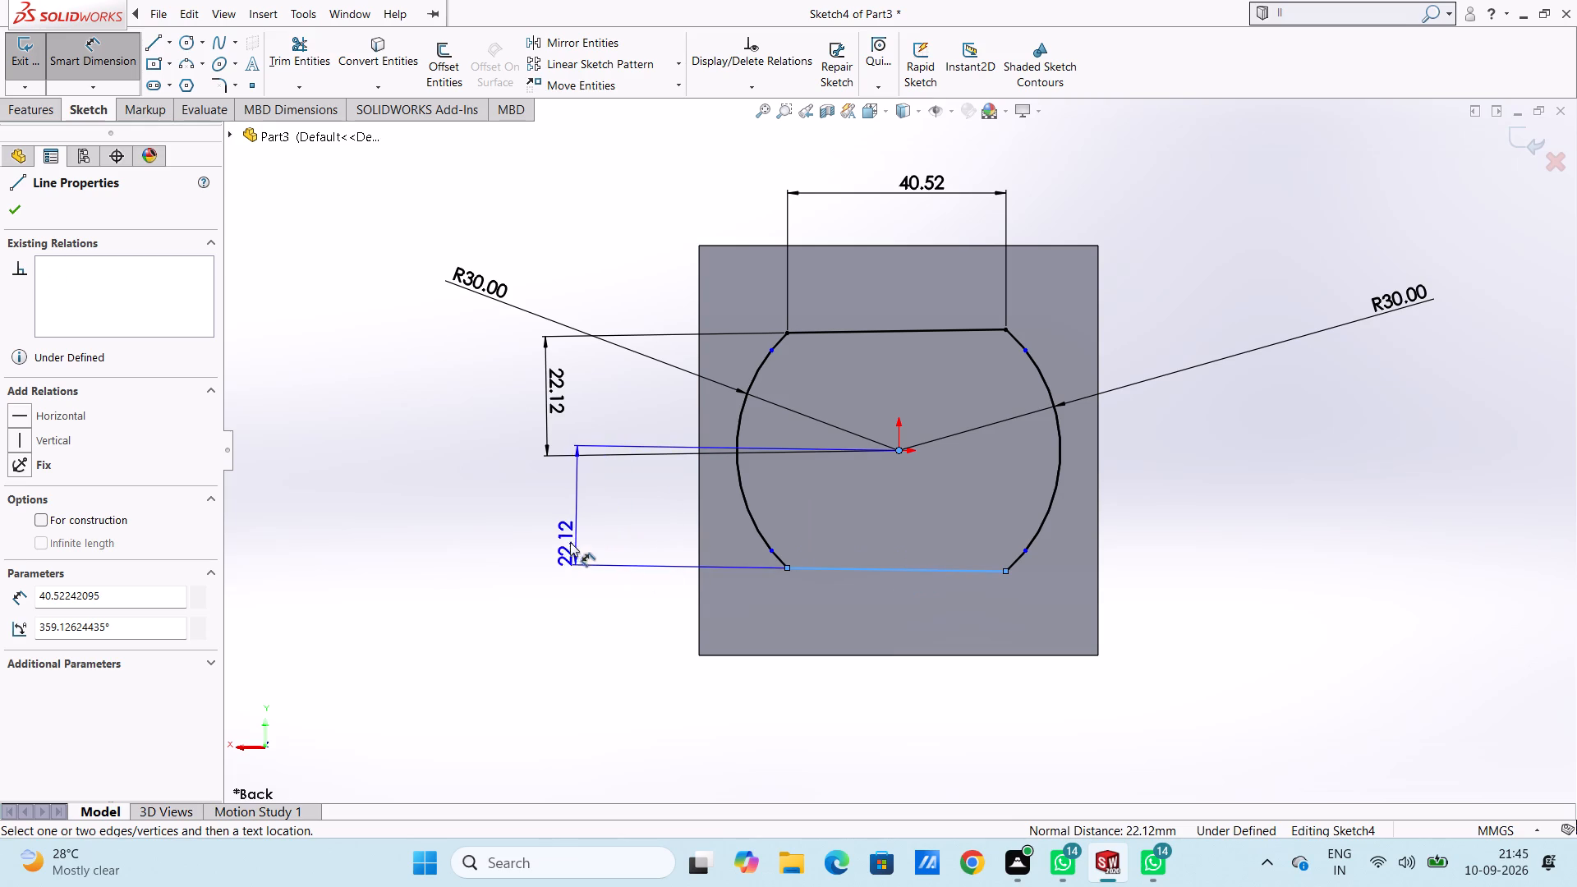
{"action": "left_click", "coordinate": [542, 532]}
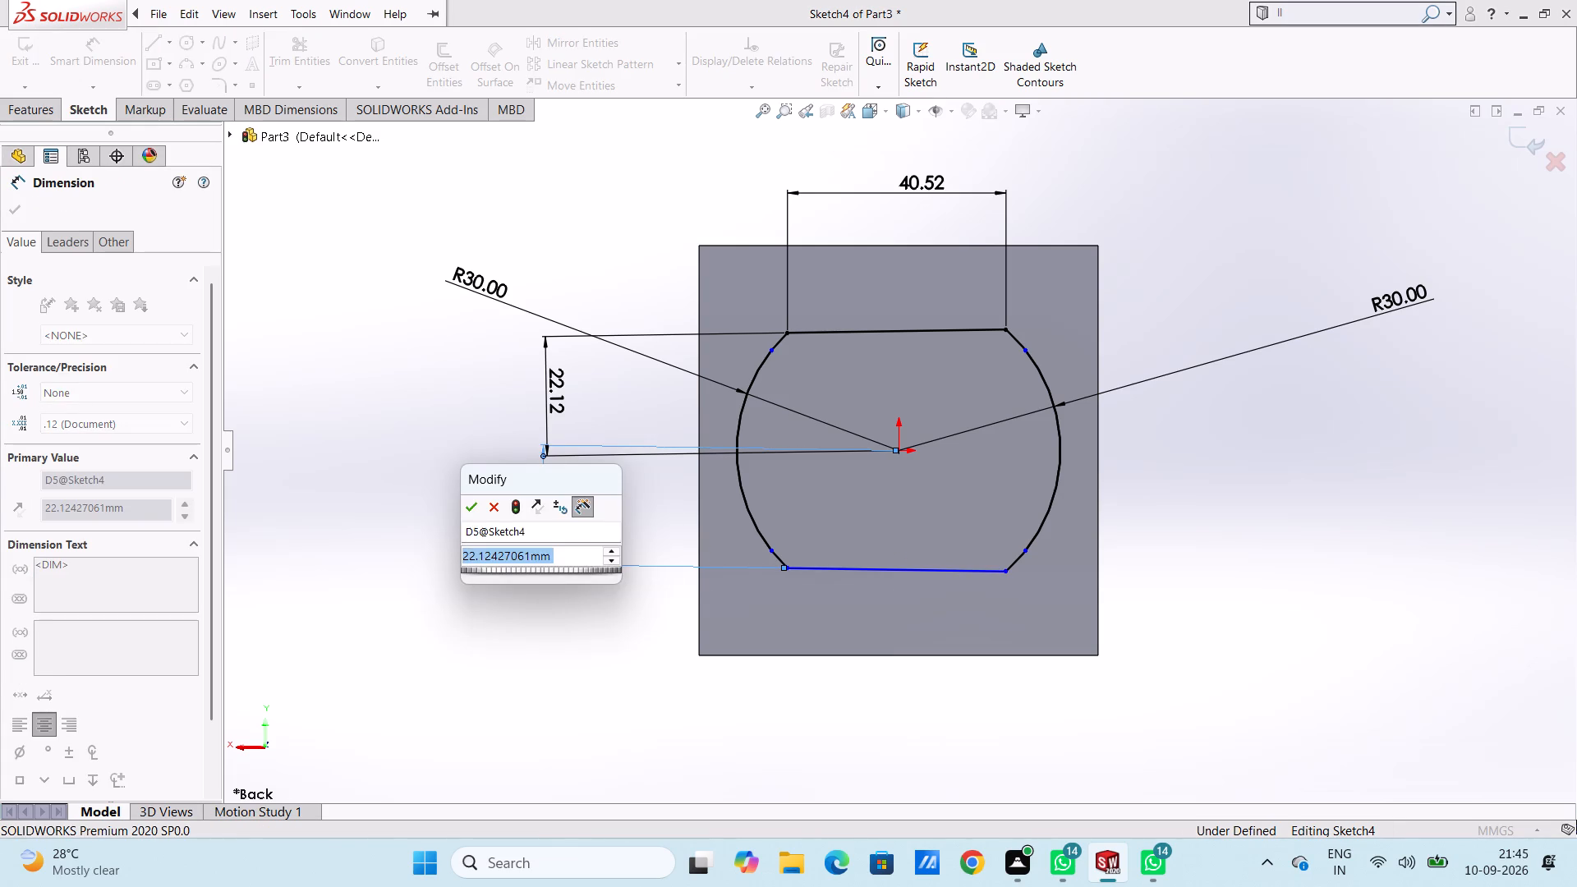
{"action": "key", "text": "Return"}
{"action": "left_click", "coordinate": [582, 541]}
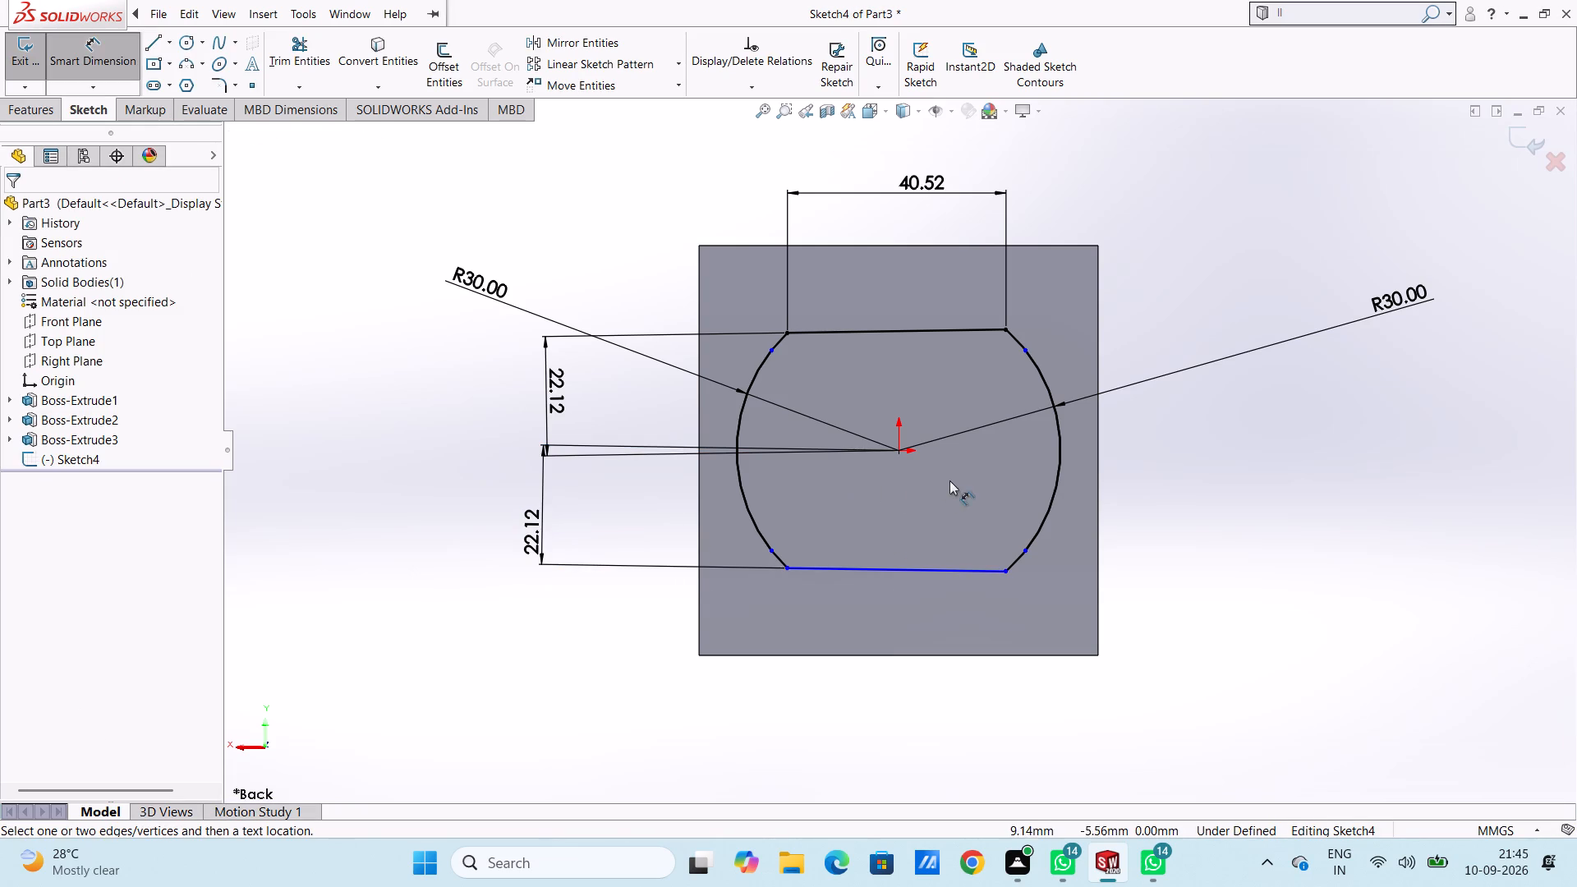
Dimension the horizontal distance between the origin and the left endpoint of the profile's lower line, accepting its existing value.
{"action": "left_click", "coordinate": [896, 451]}
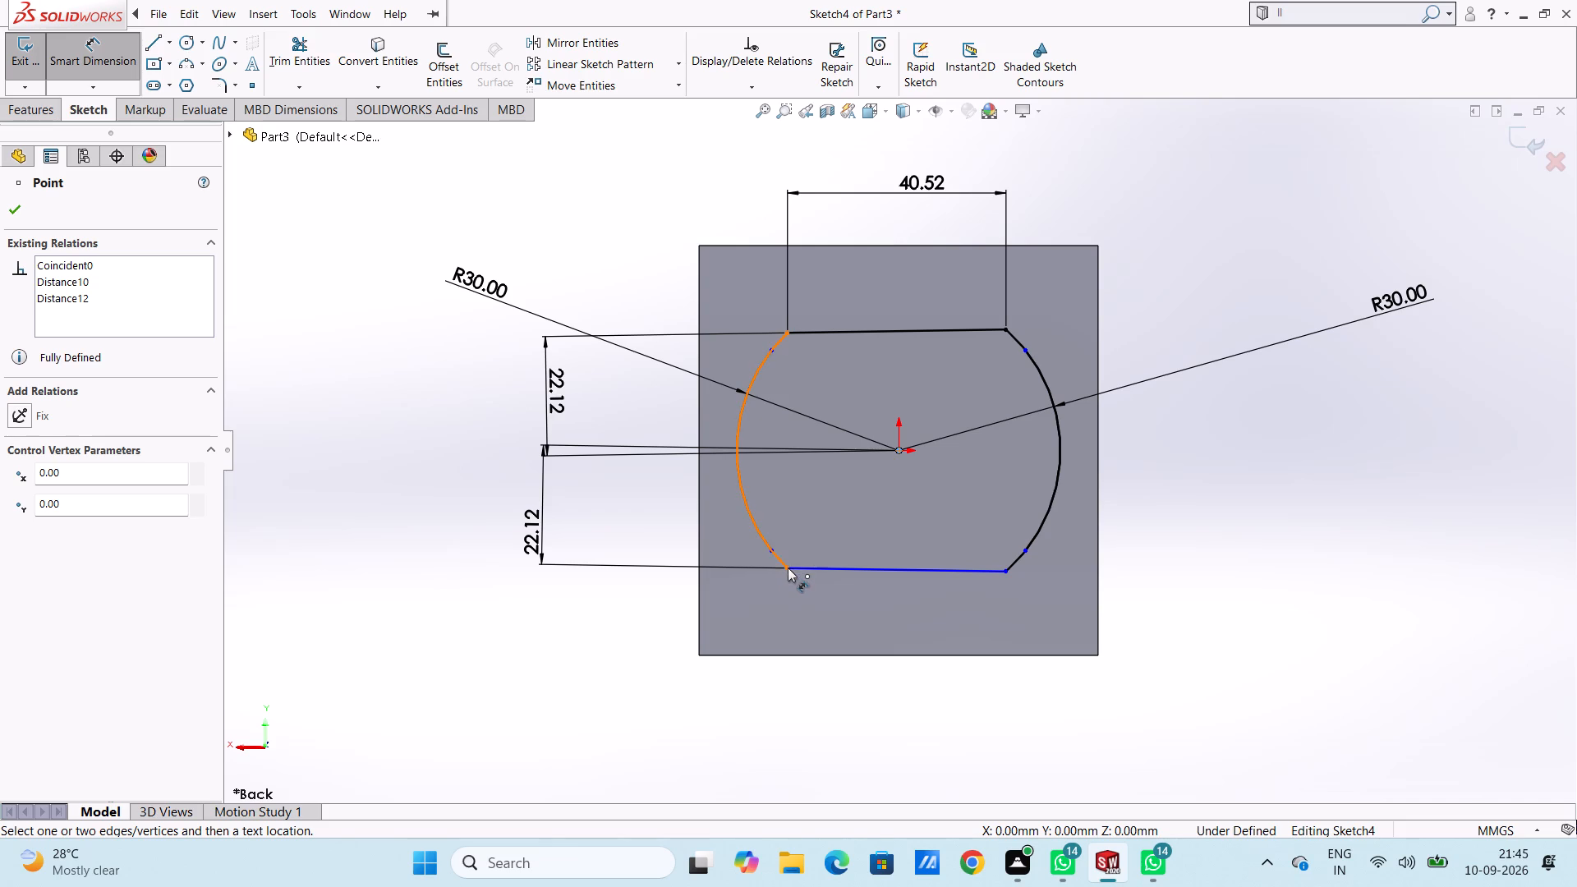
{"action": "left_click", "coordinate": [788, 568]}
{"action": "left_click", "coordinate": [823, 748]}
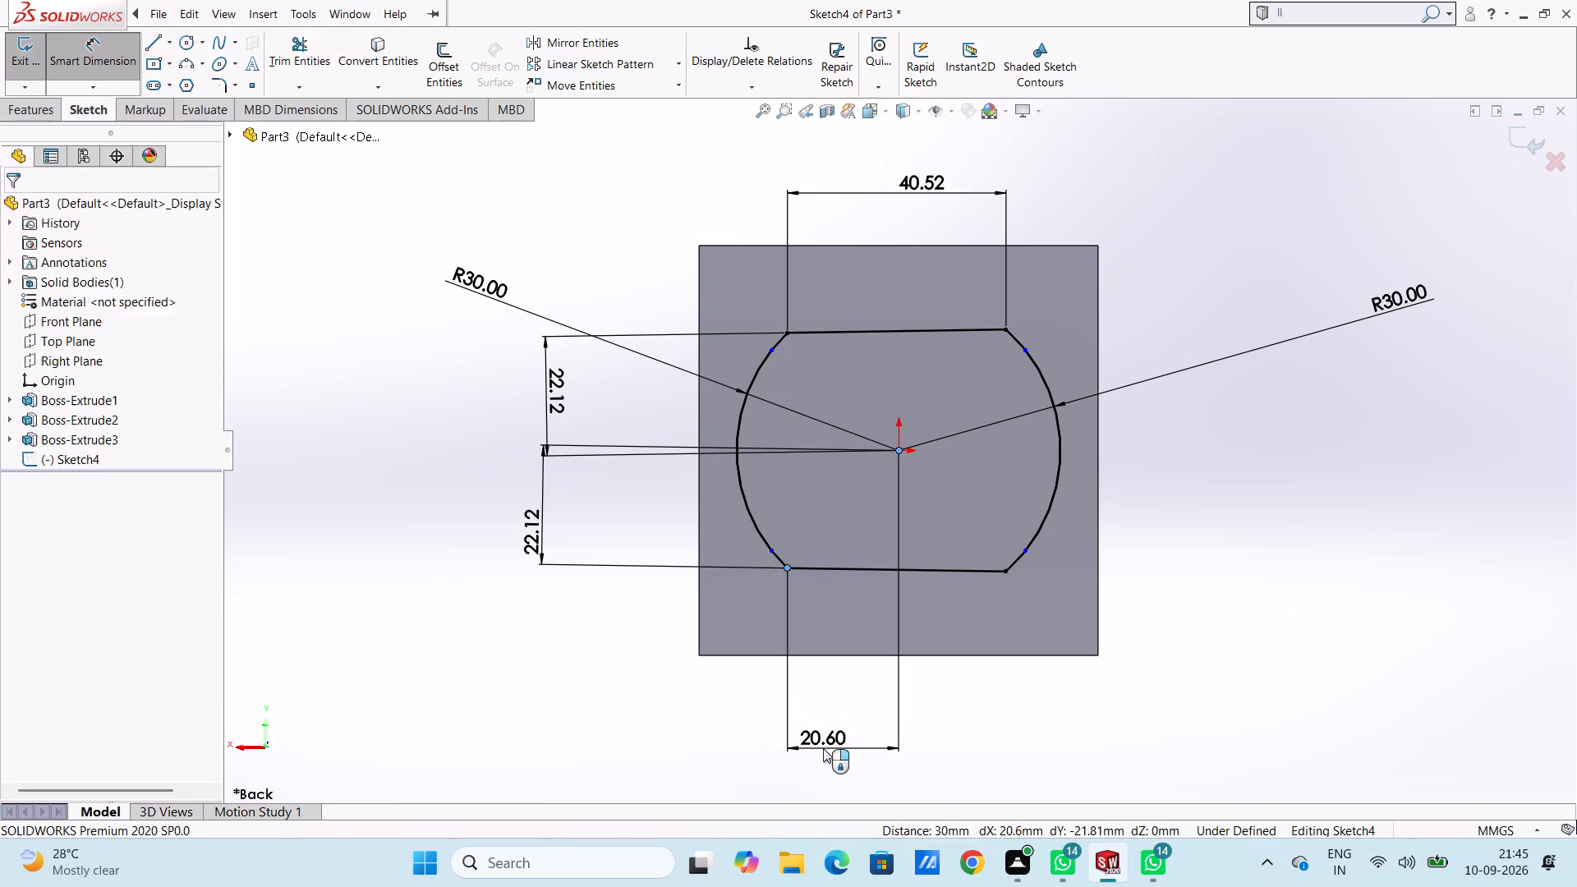
{"action": "key", "text": "Return"}
{"action": "left_click", "coordinate": [1013, 710]}
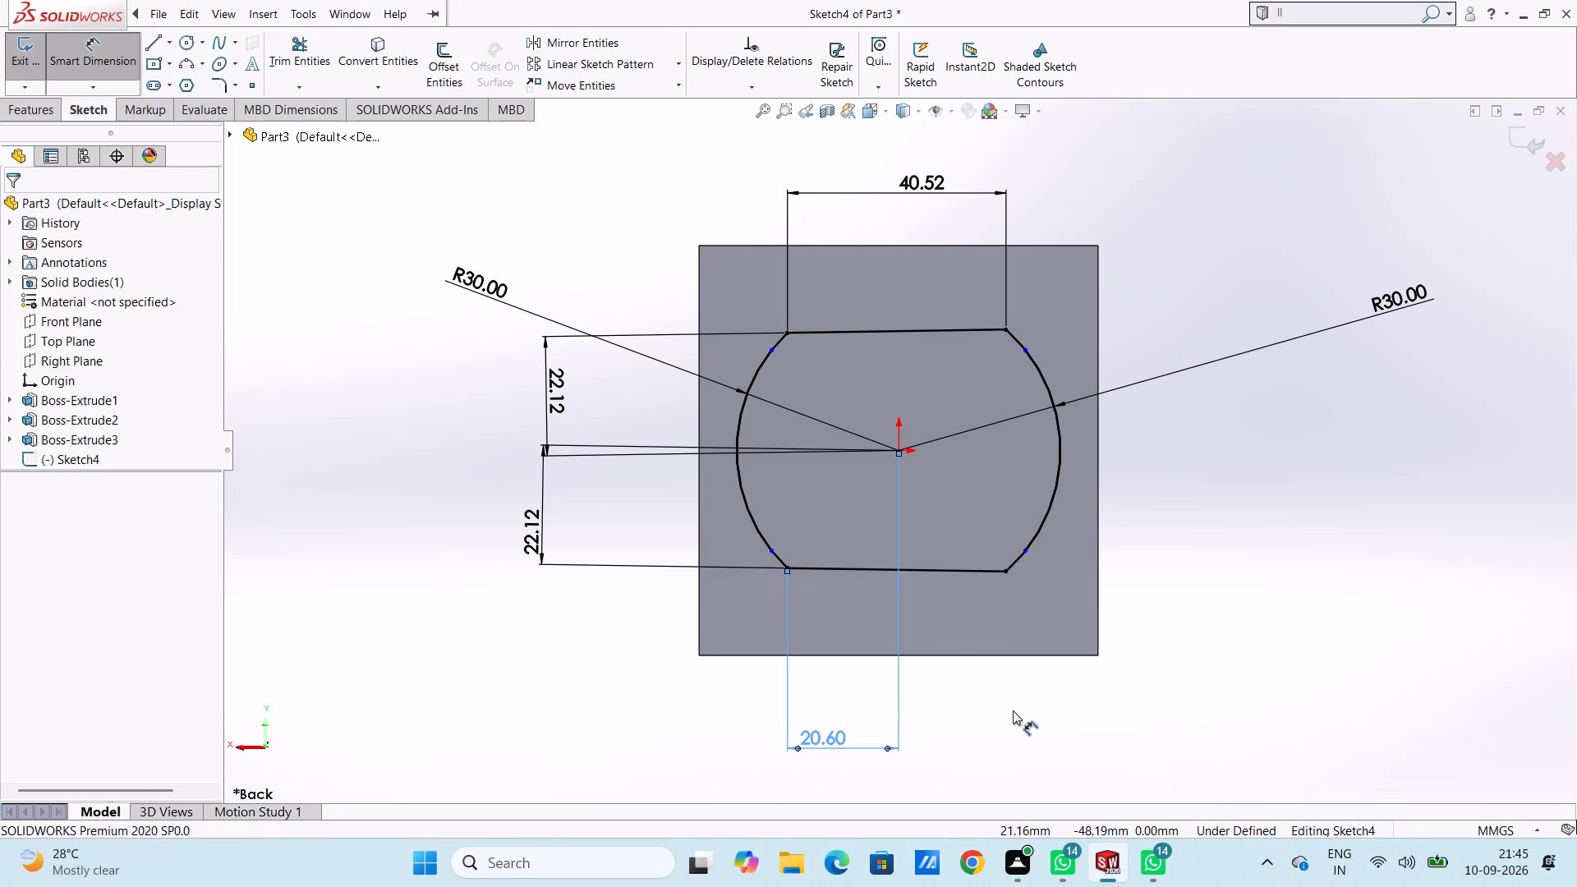
{"action": "key", "text": "Escape"}
Extrude the flat-sided profile region as a blind 10 mm boss on the plate's back, merged with the body.
{"action": "key", "text": "ctrl+7"}
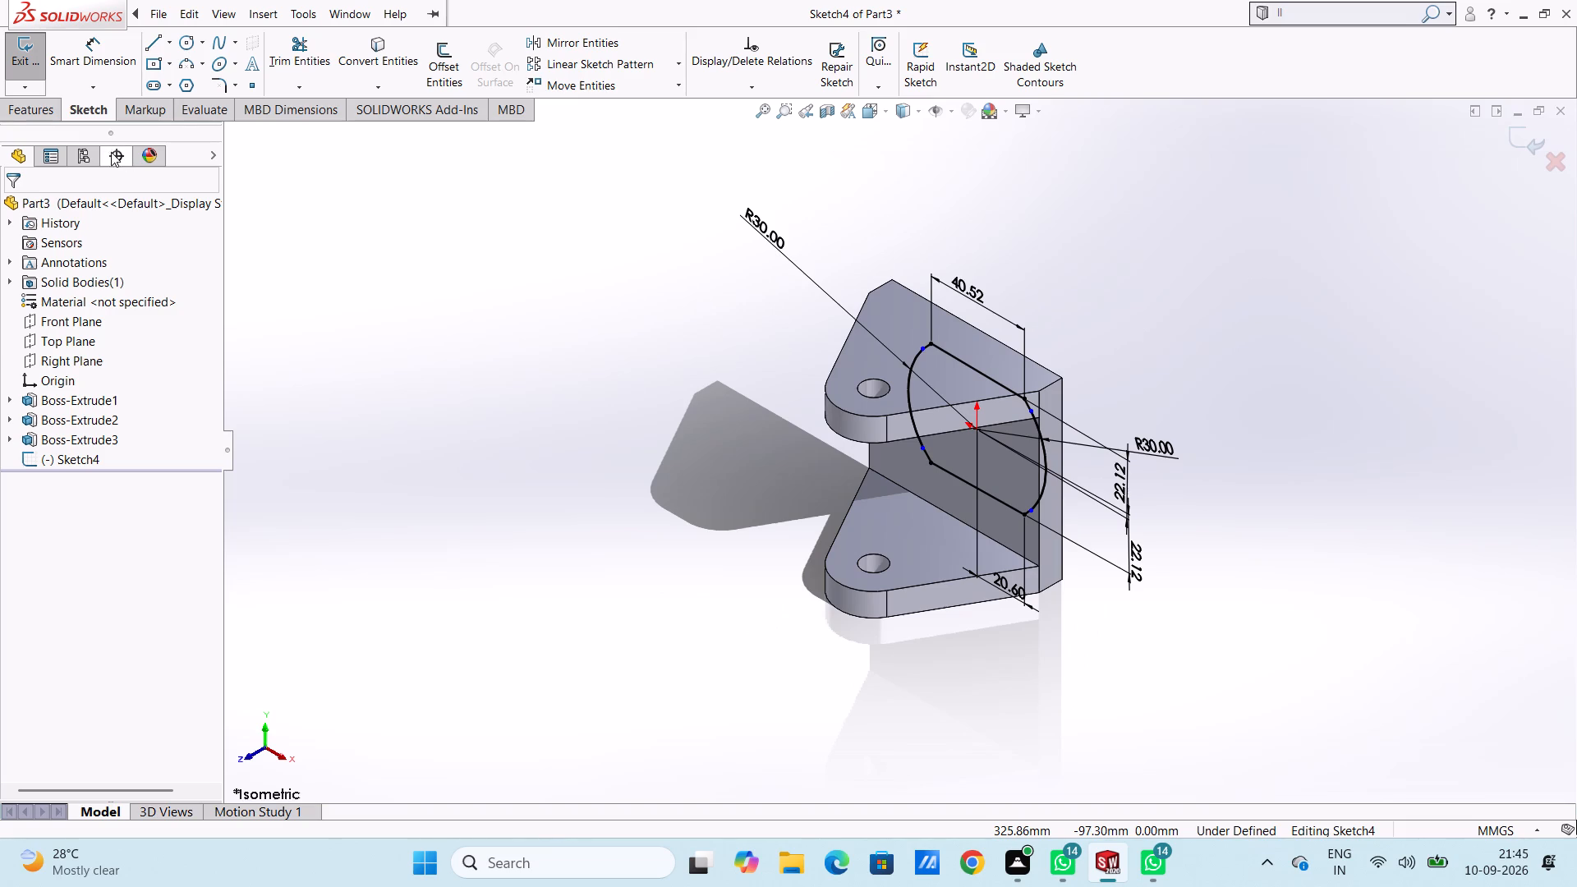
{"action": "left_click", "coordinate": [40, 117]}
{"action": "left_click", "coordinate": [25, 63]}
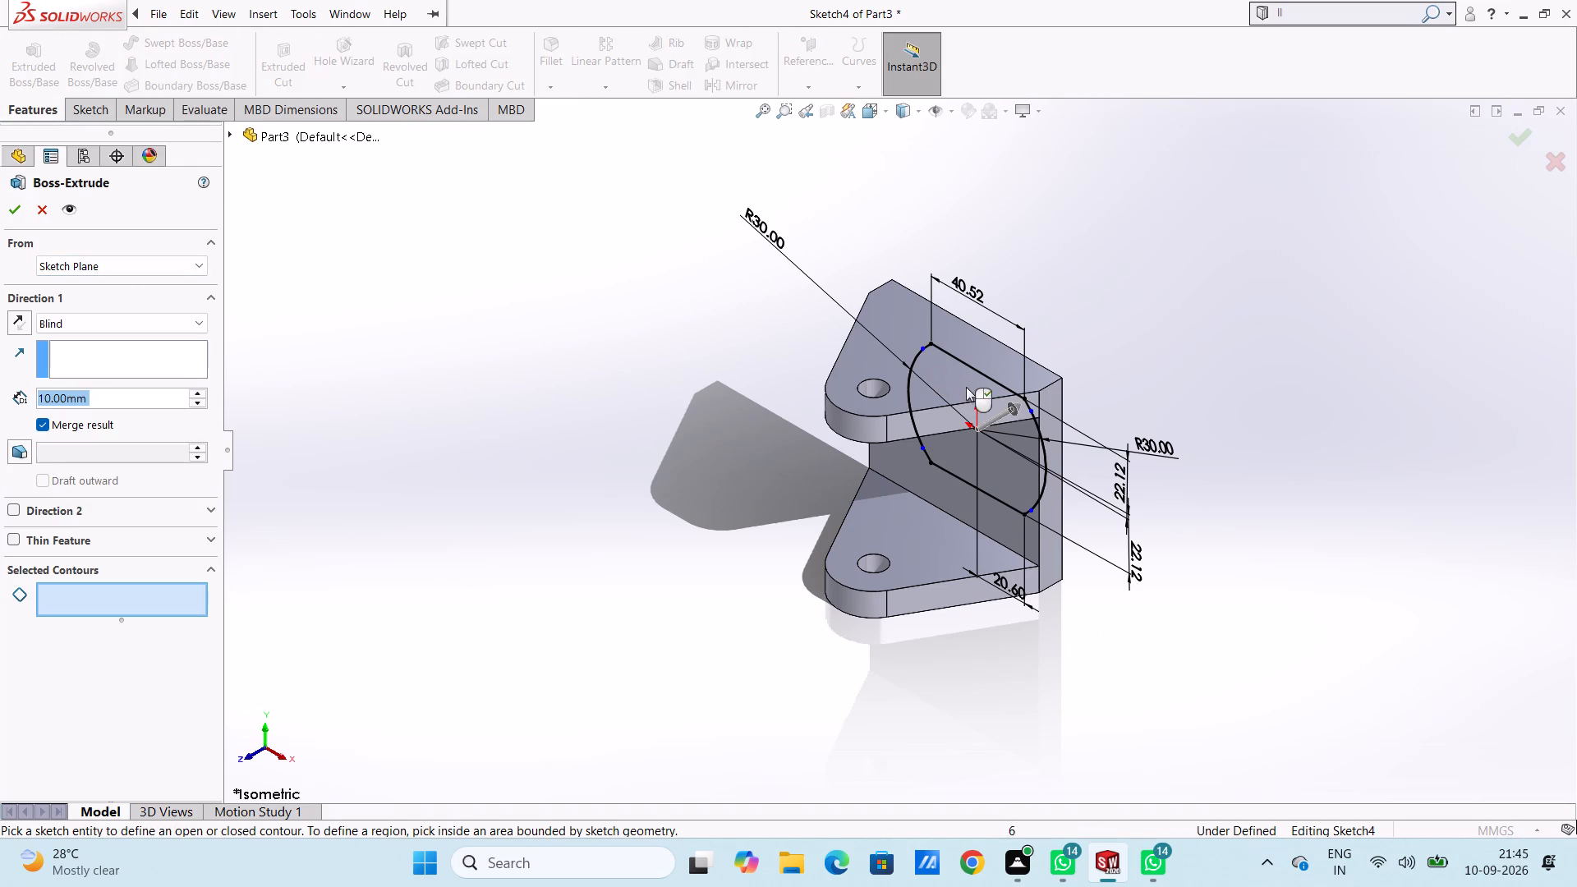
{"action": "left_click", "coordinate": [1007, 467]}
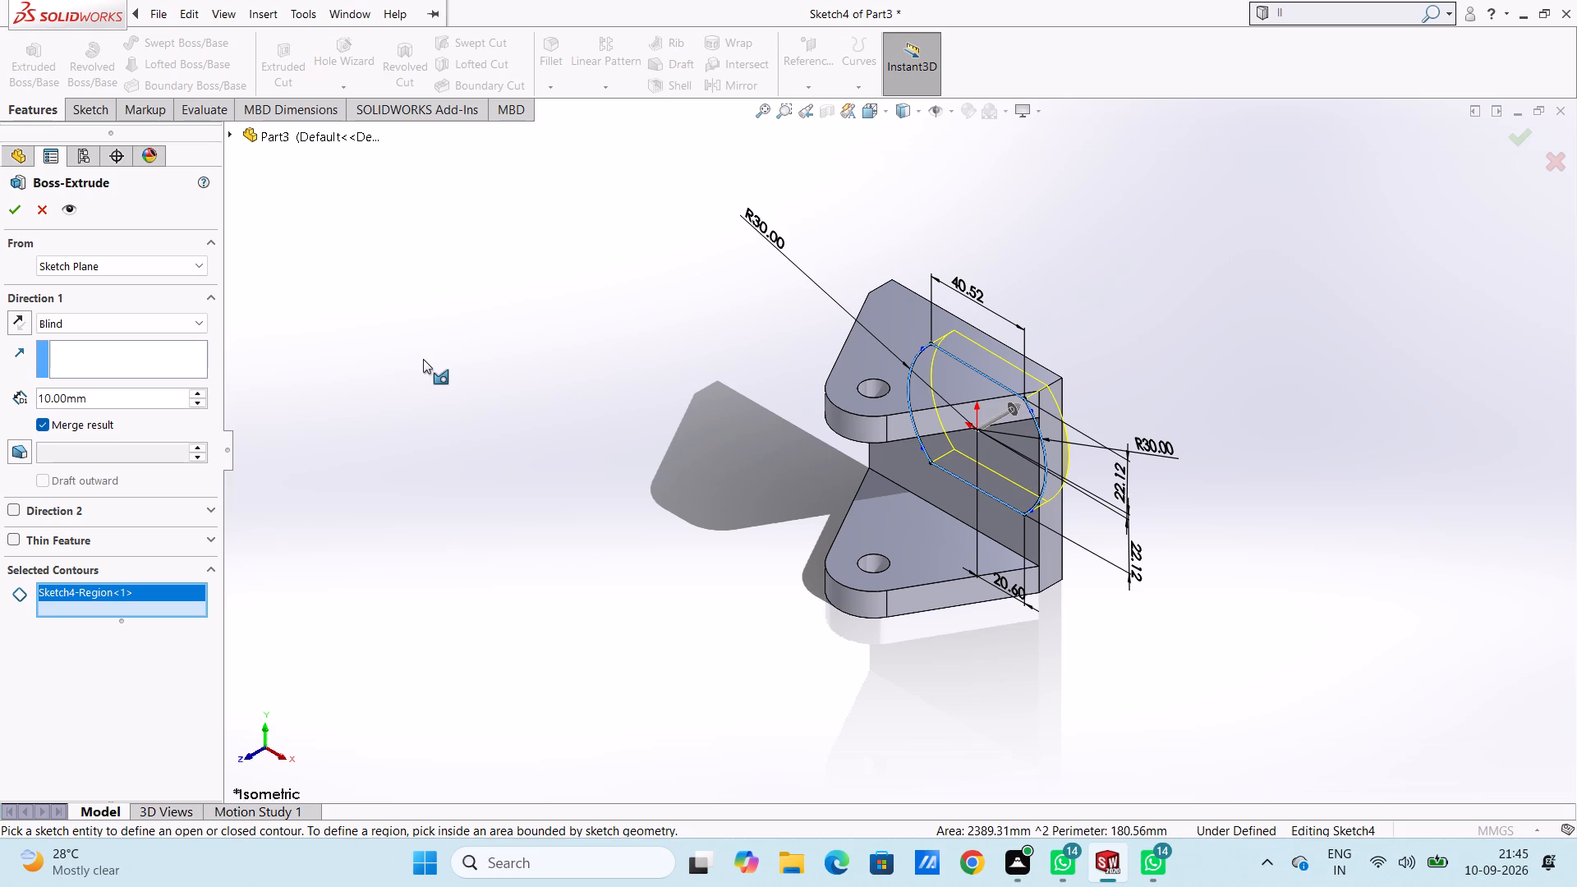
{"action": "left_click", "coordinate": [15, 214]}
{"action": "left_click", "coordinate": [590, 372]}
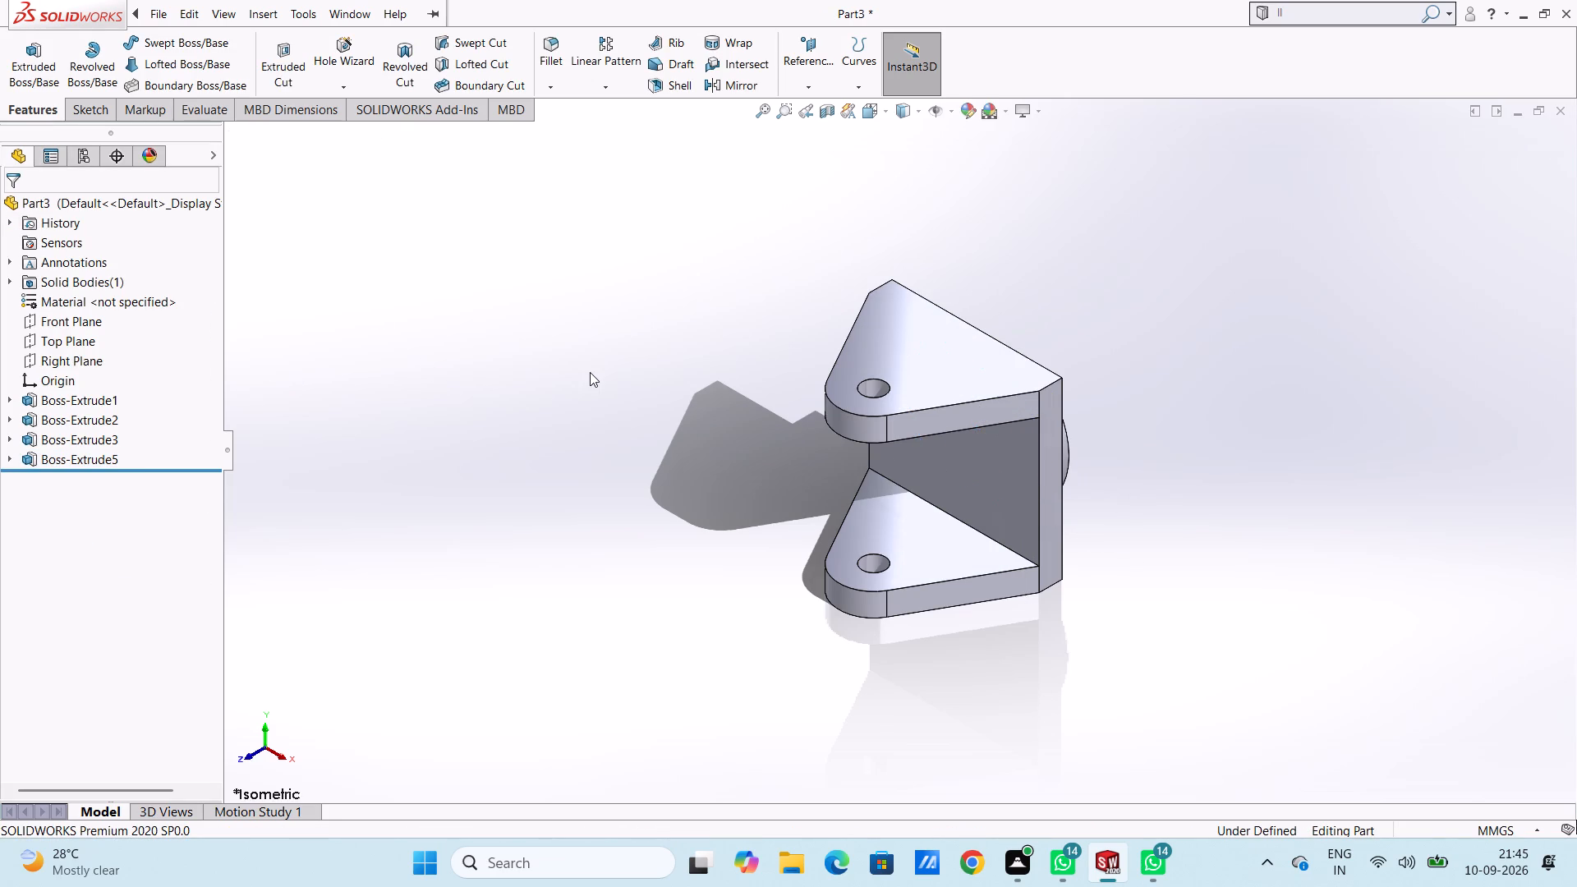
Start a sketch on the back boss's outer face and draw a circle of 20 mm radius centred on the origin.
{"action": "key", "text": "ctrl+5"}
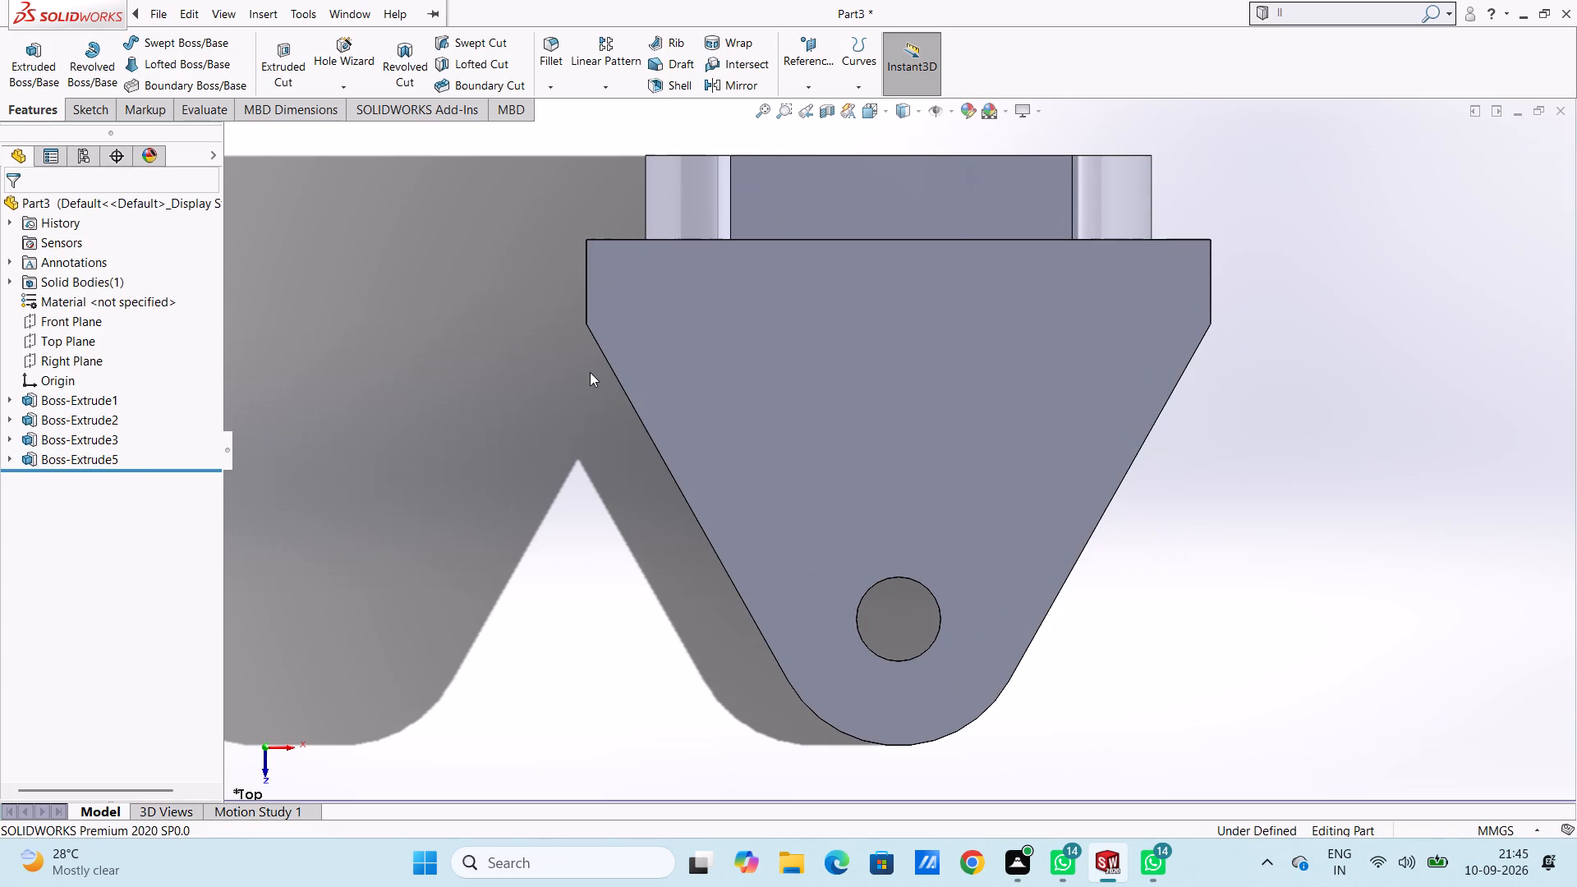
{"action": "key", "text": "ctrl+2"}
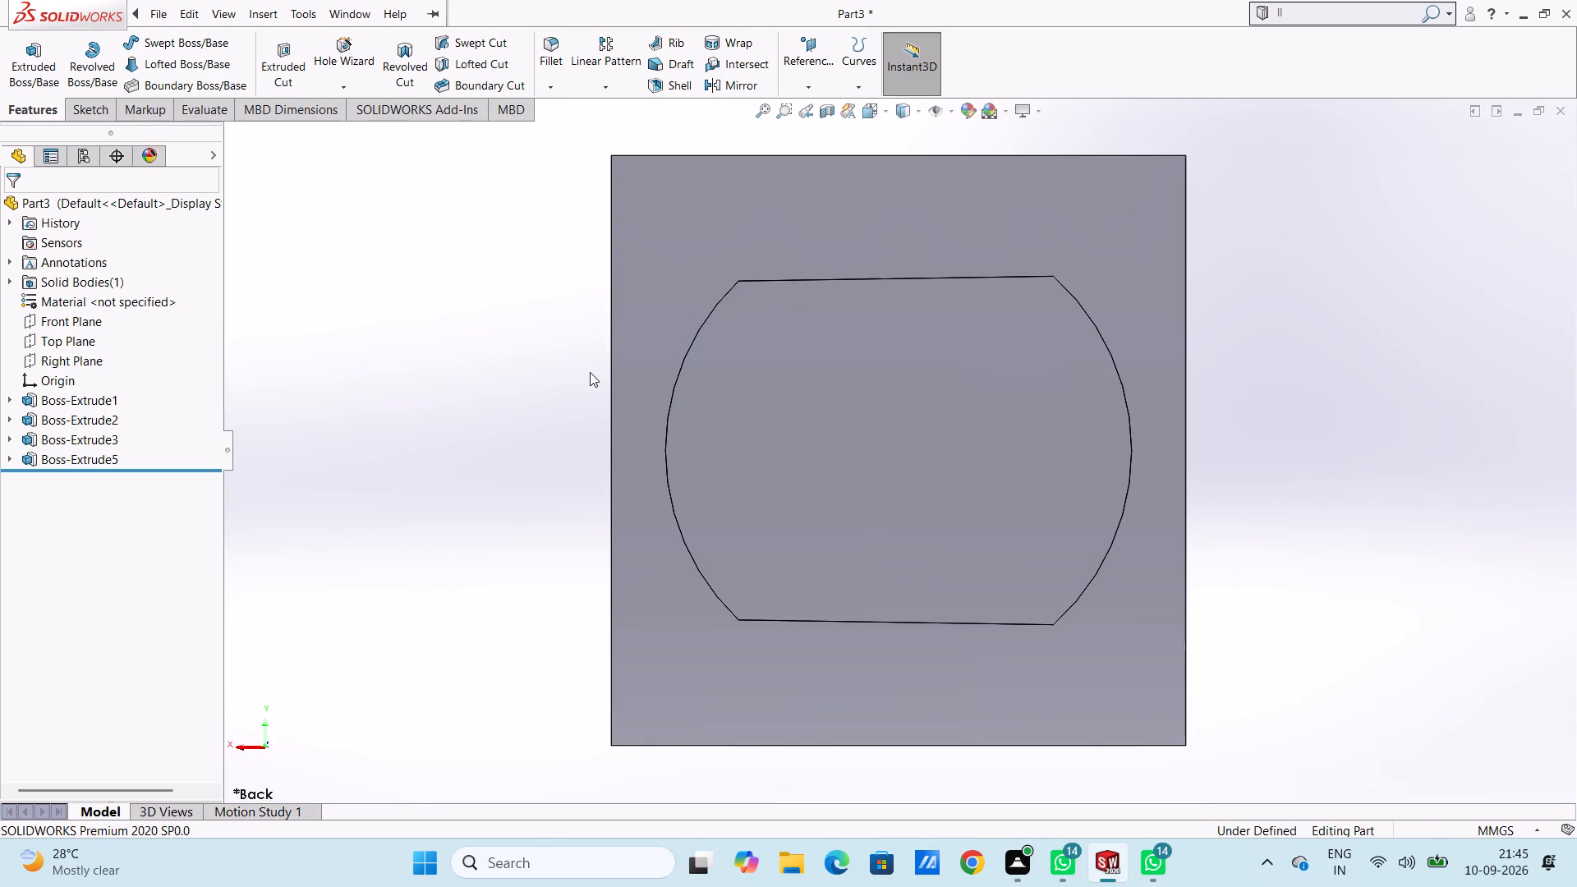
{"action": "left_click", "coordinate": [846, 381]}
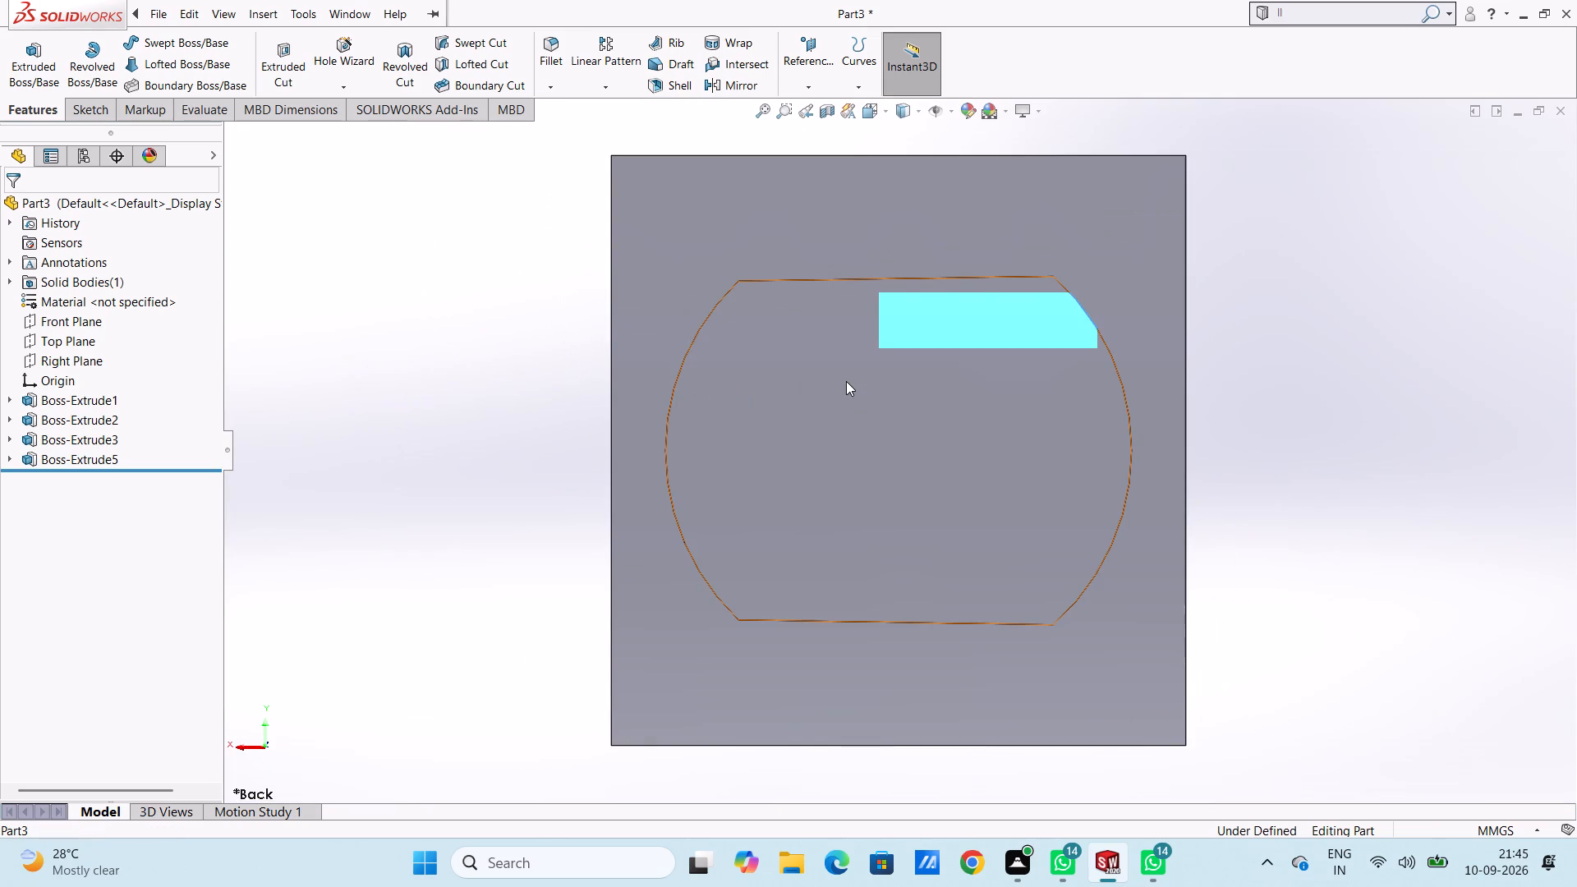
{"action": "left_click", "coordinate": [918, 336]}
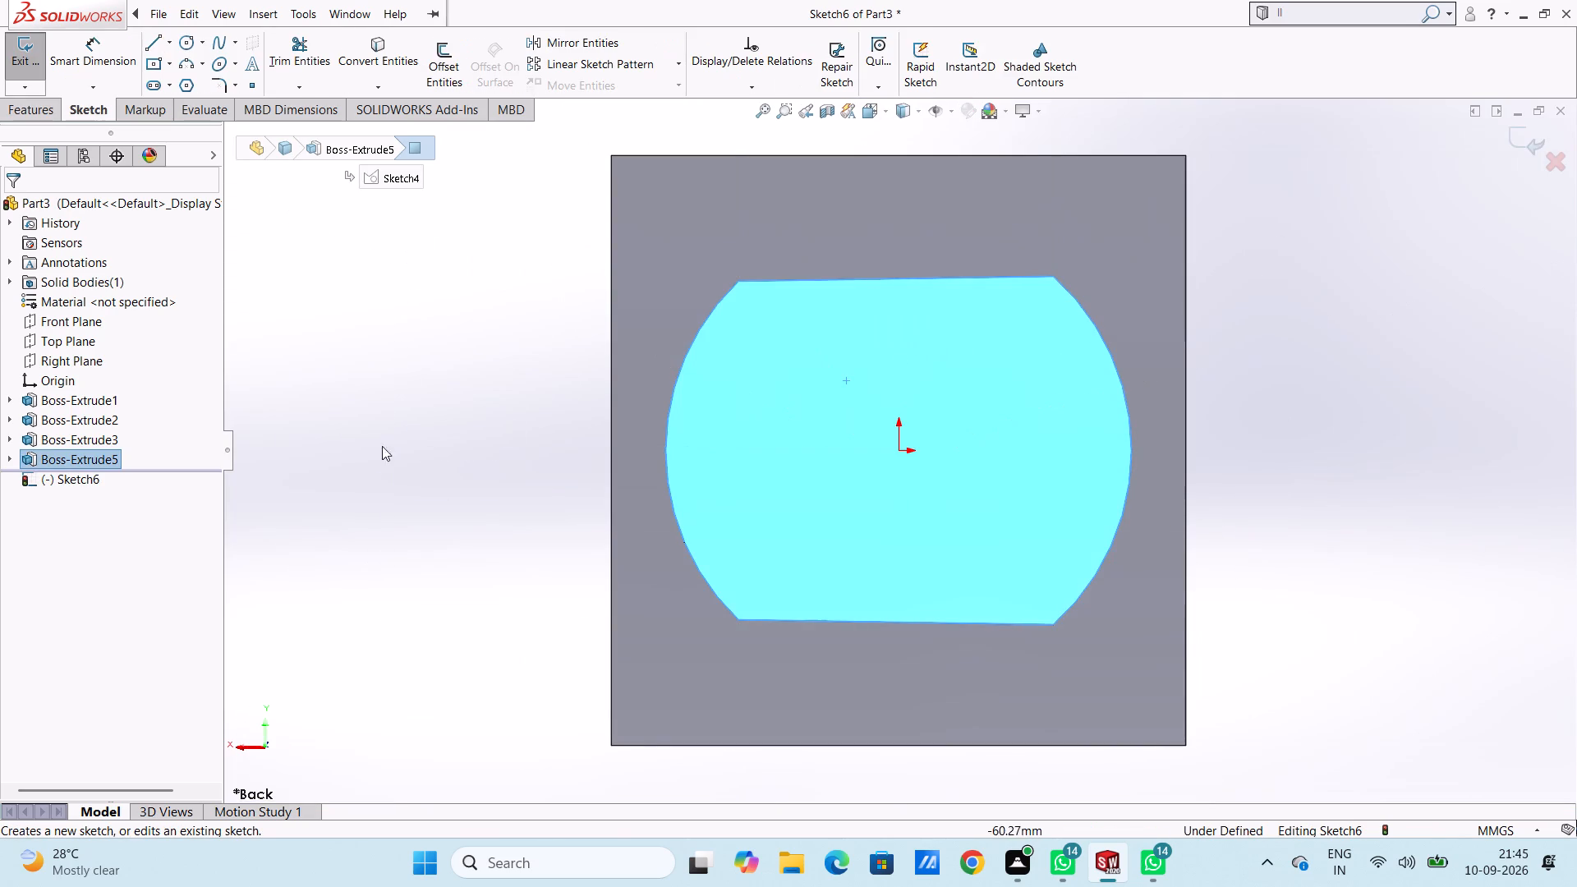
{"action": "left_click", "coordinate": [372, 440]}
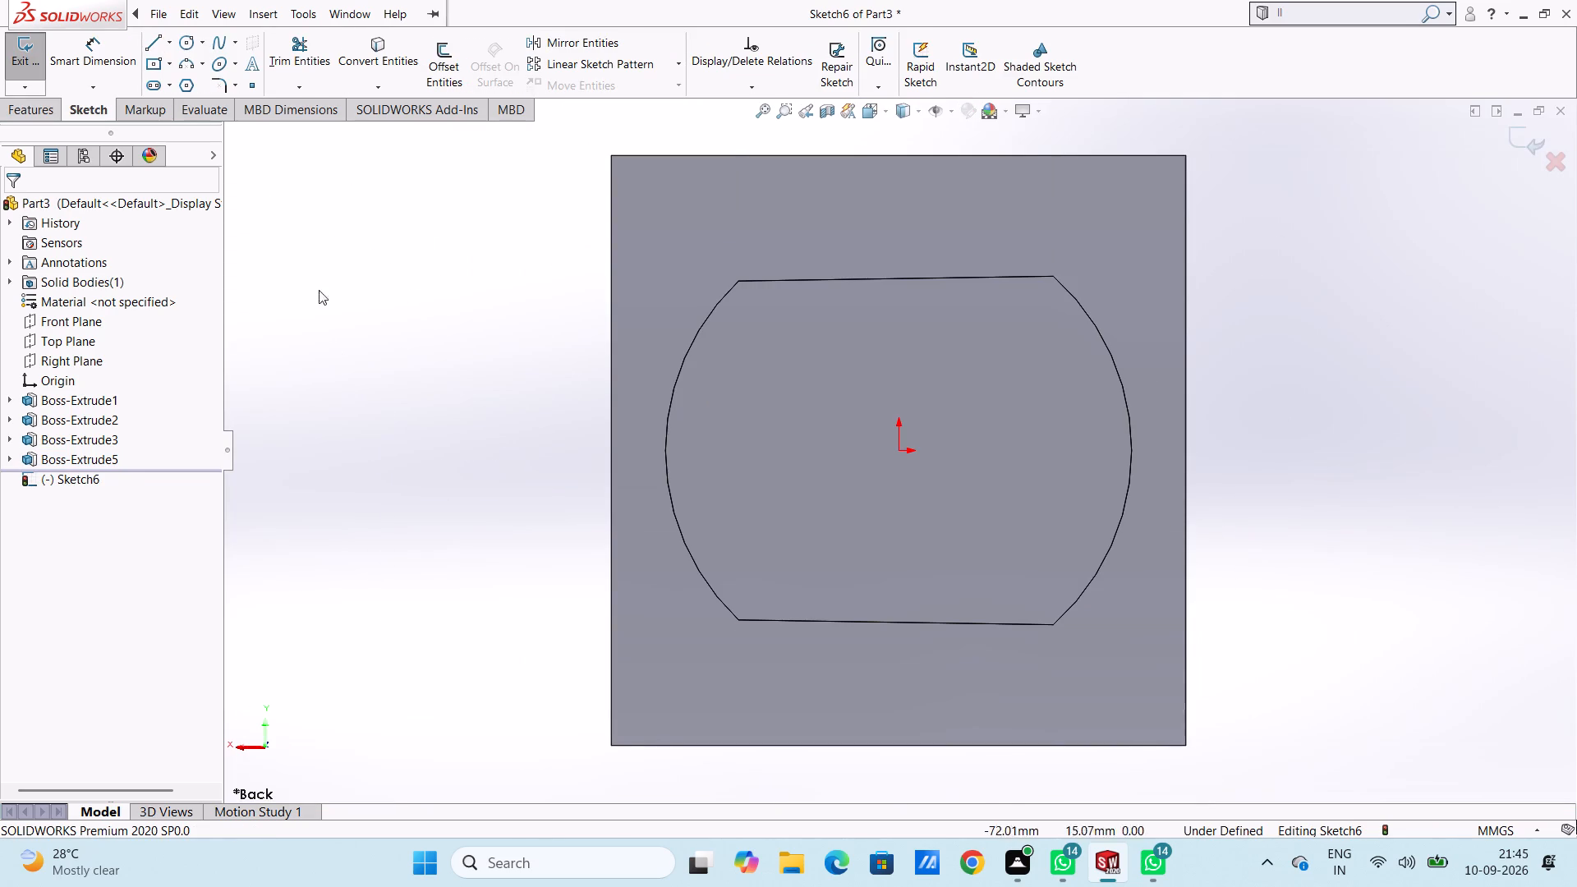
{"action": "left_click", "coordinate": [182, 48]}
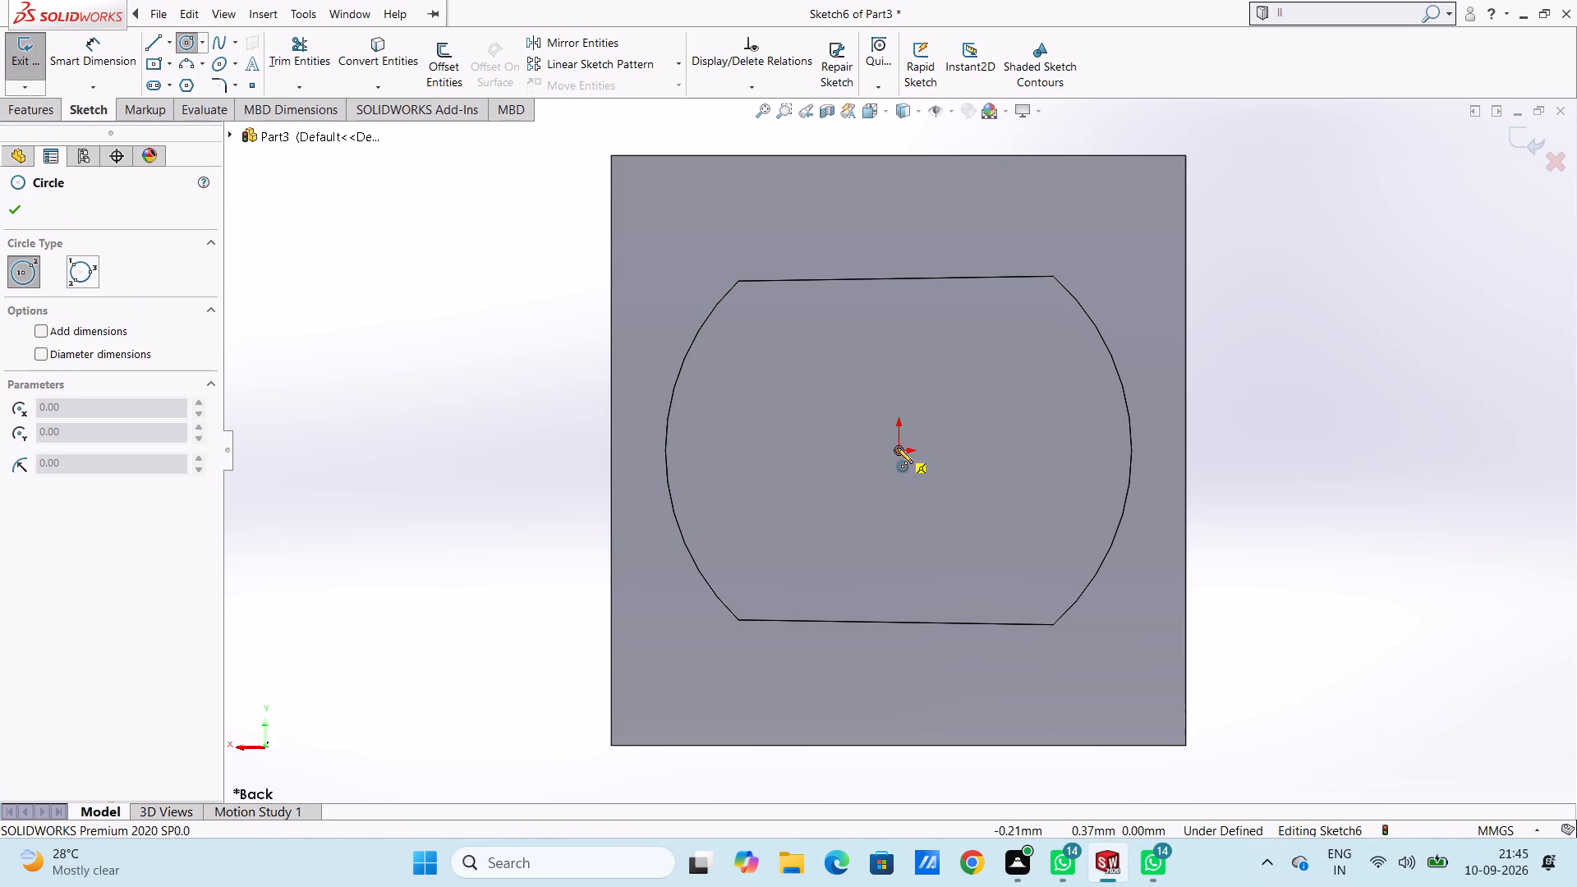
{"action": "left_click", "coordinate": [897, 448]}
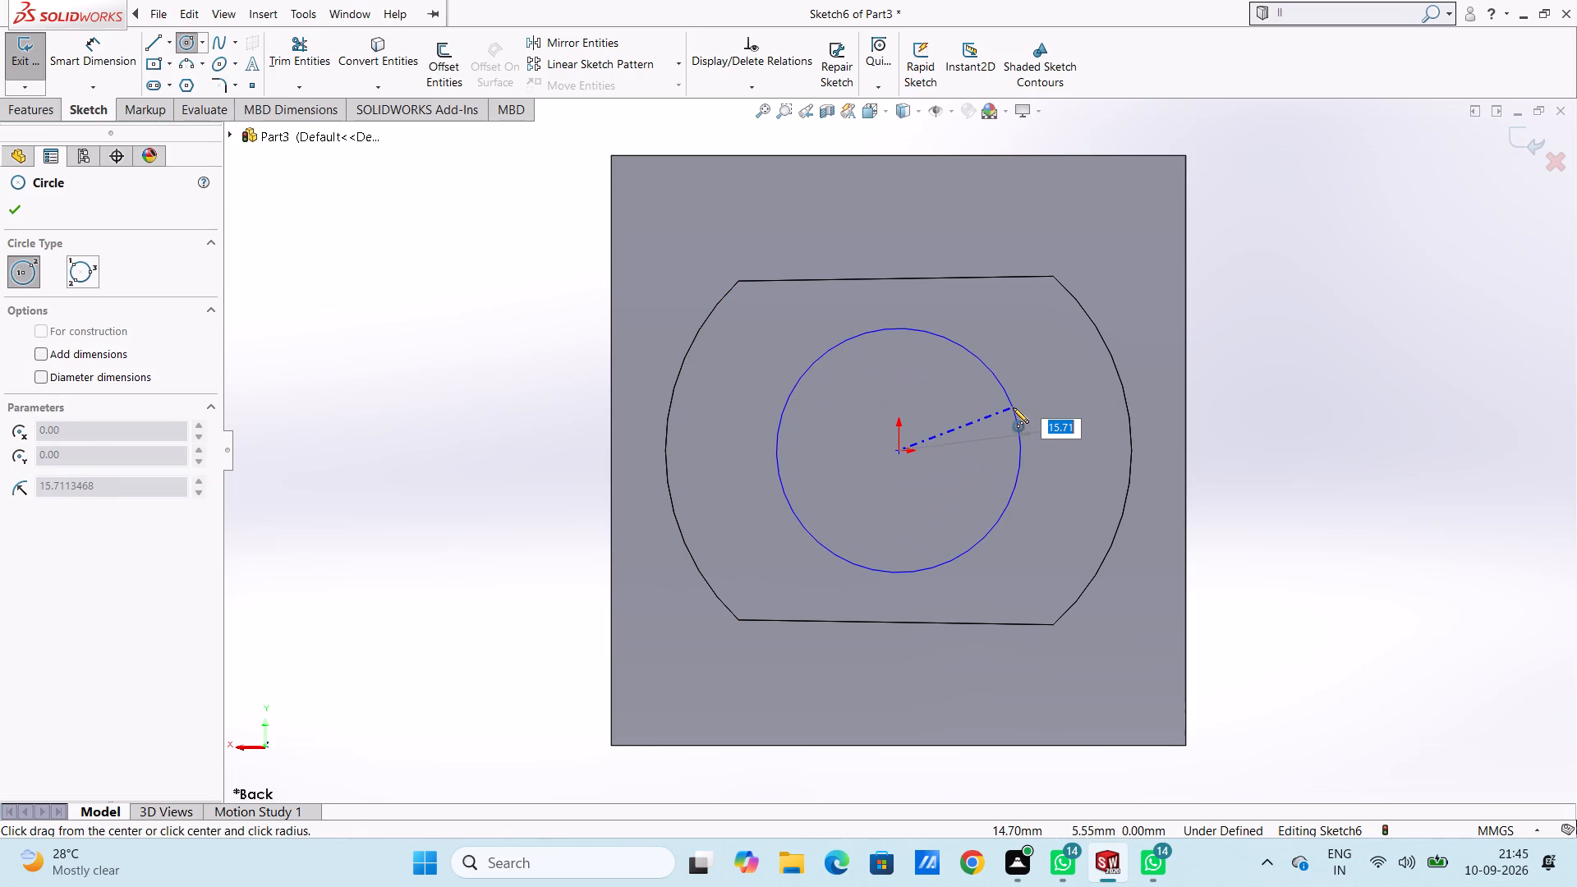
{"action": "type", "text": "20"}
{"action": "key", "text": "Return"}
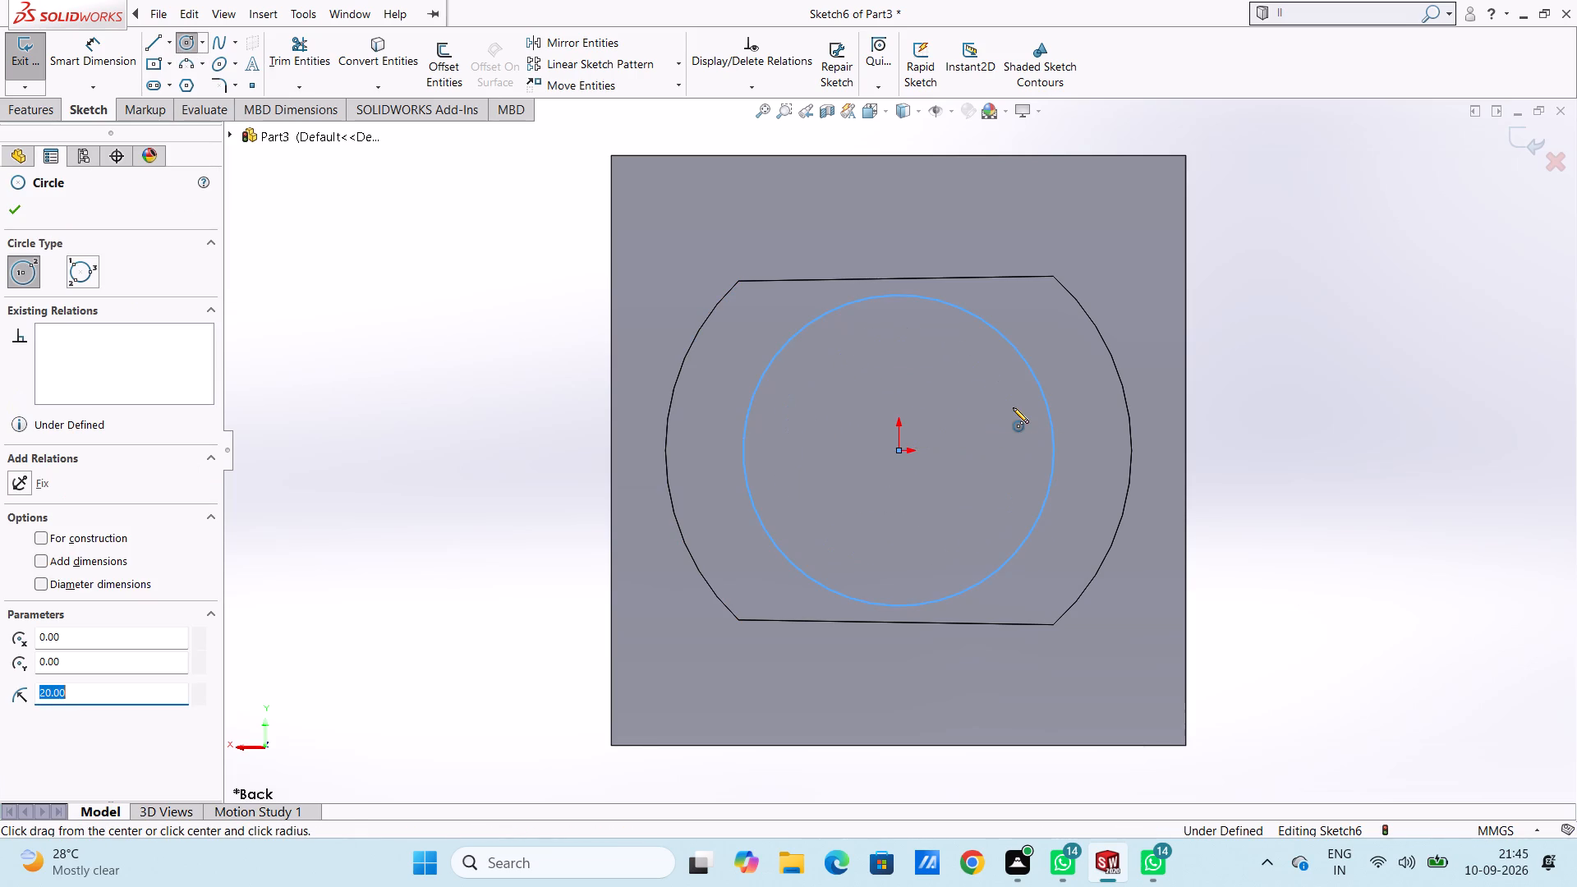
{"action": "key", "text": "Escape"}
{"action": "key", "text": "Escape"}
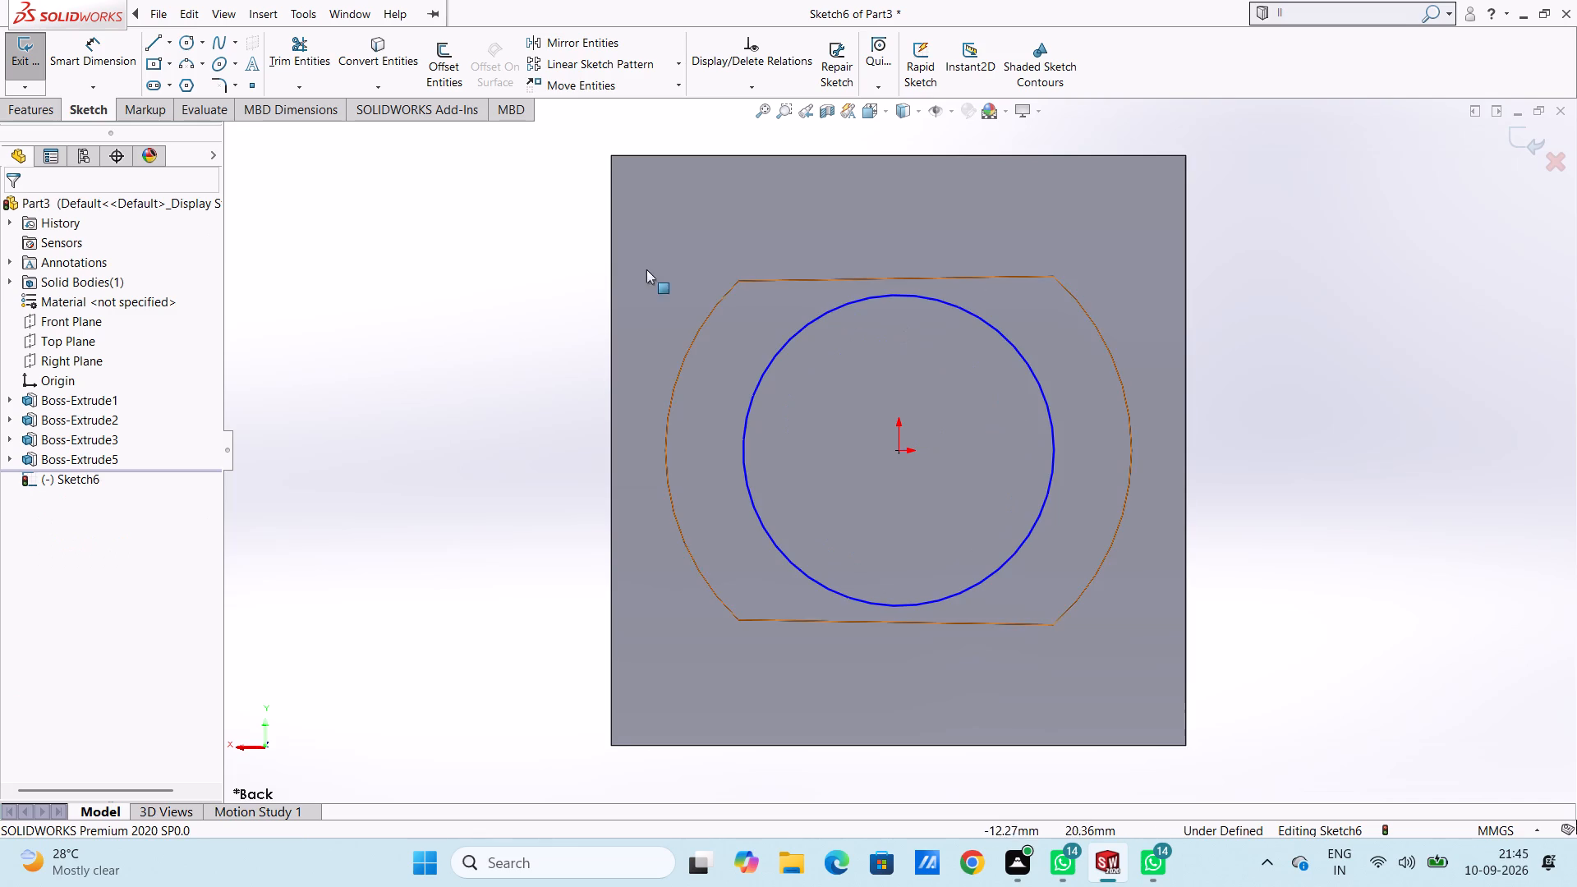
Dimension the circle's diameter, accepting its existing value.
{"action": "left_click", "coordinate": [95, 54]}
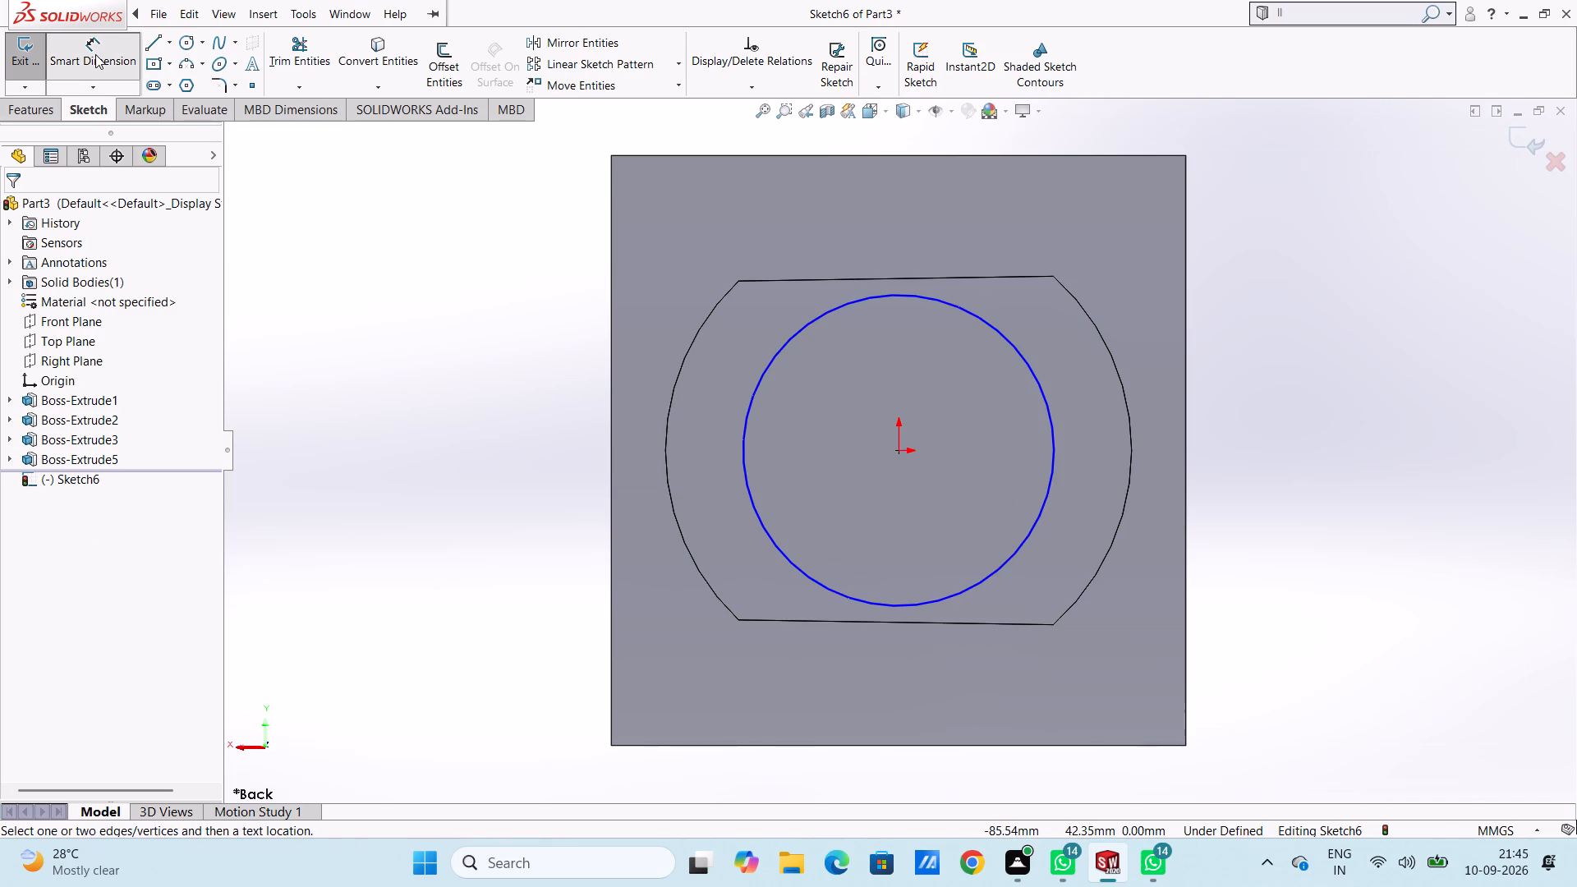
{"action": "left_click", "coordinate": [763, 370]}
{"action": "left_click", "coordinate": [432, 230]}
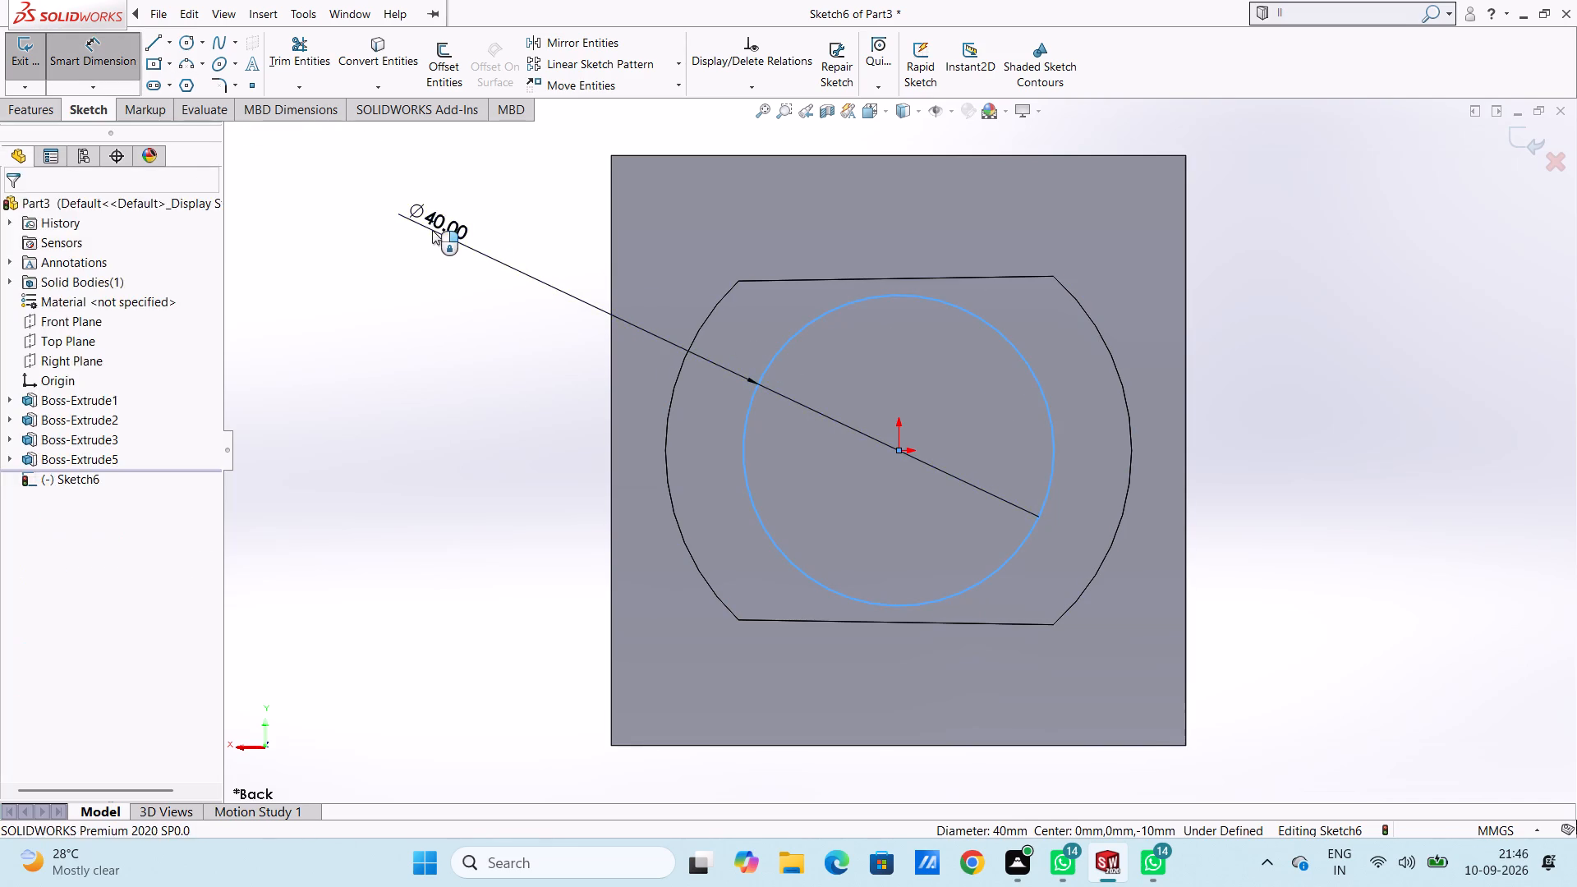
{"action": "key", "text": "Return"}
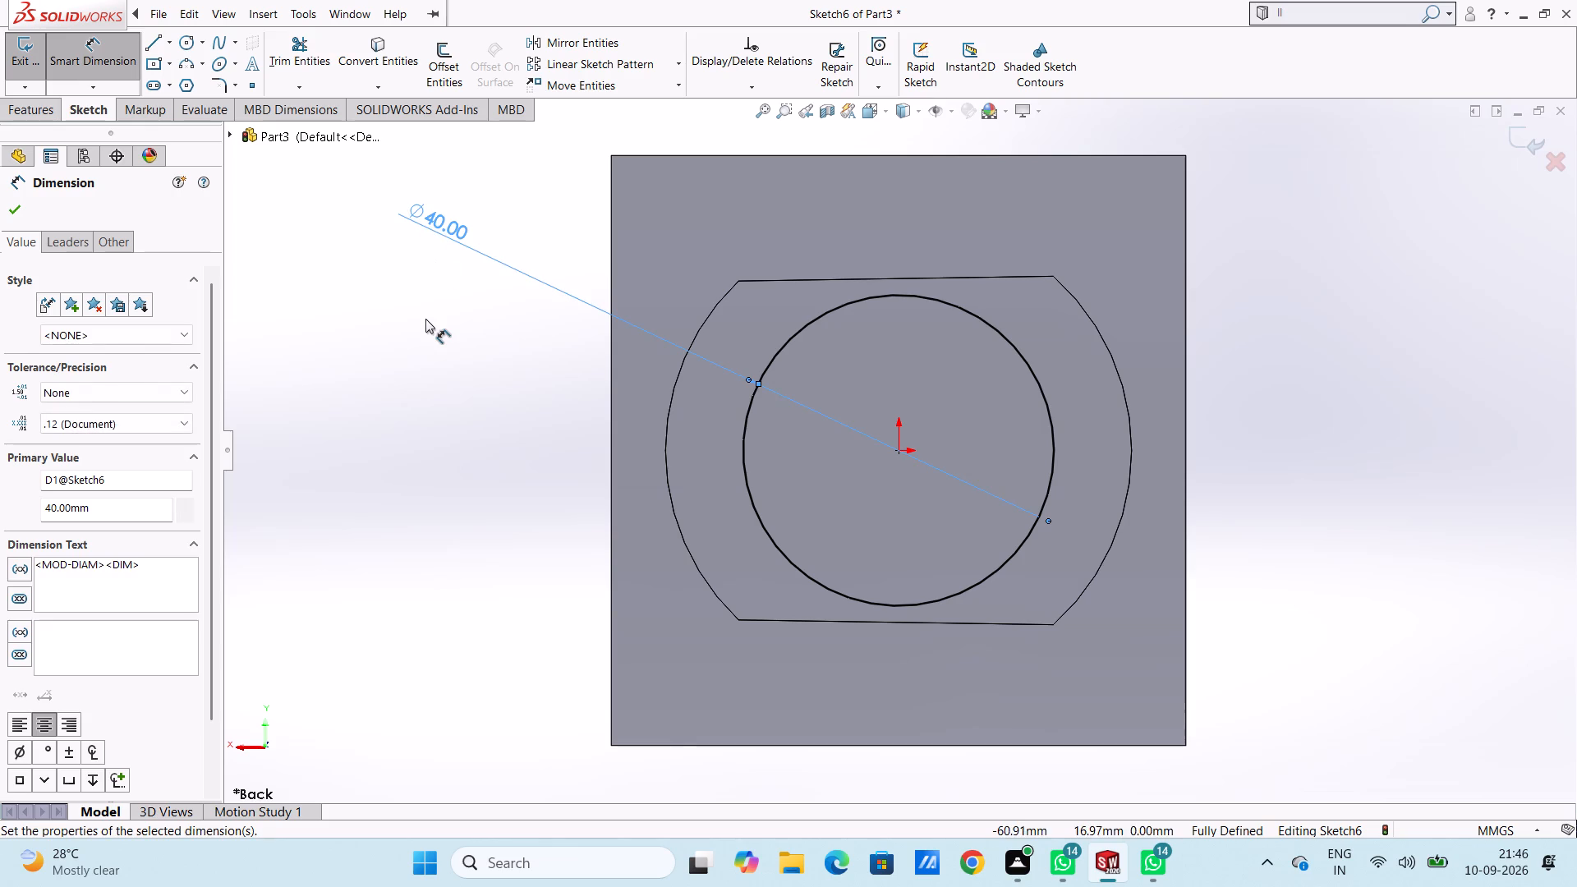
Extrude the 40 mm circle as a blind 40 mm boss outward from the flat-sided back boss, merged with the body.
{"action": "left_click", "coordinate": [425, 319]}
{"action": "key", "text": "Escape"}
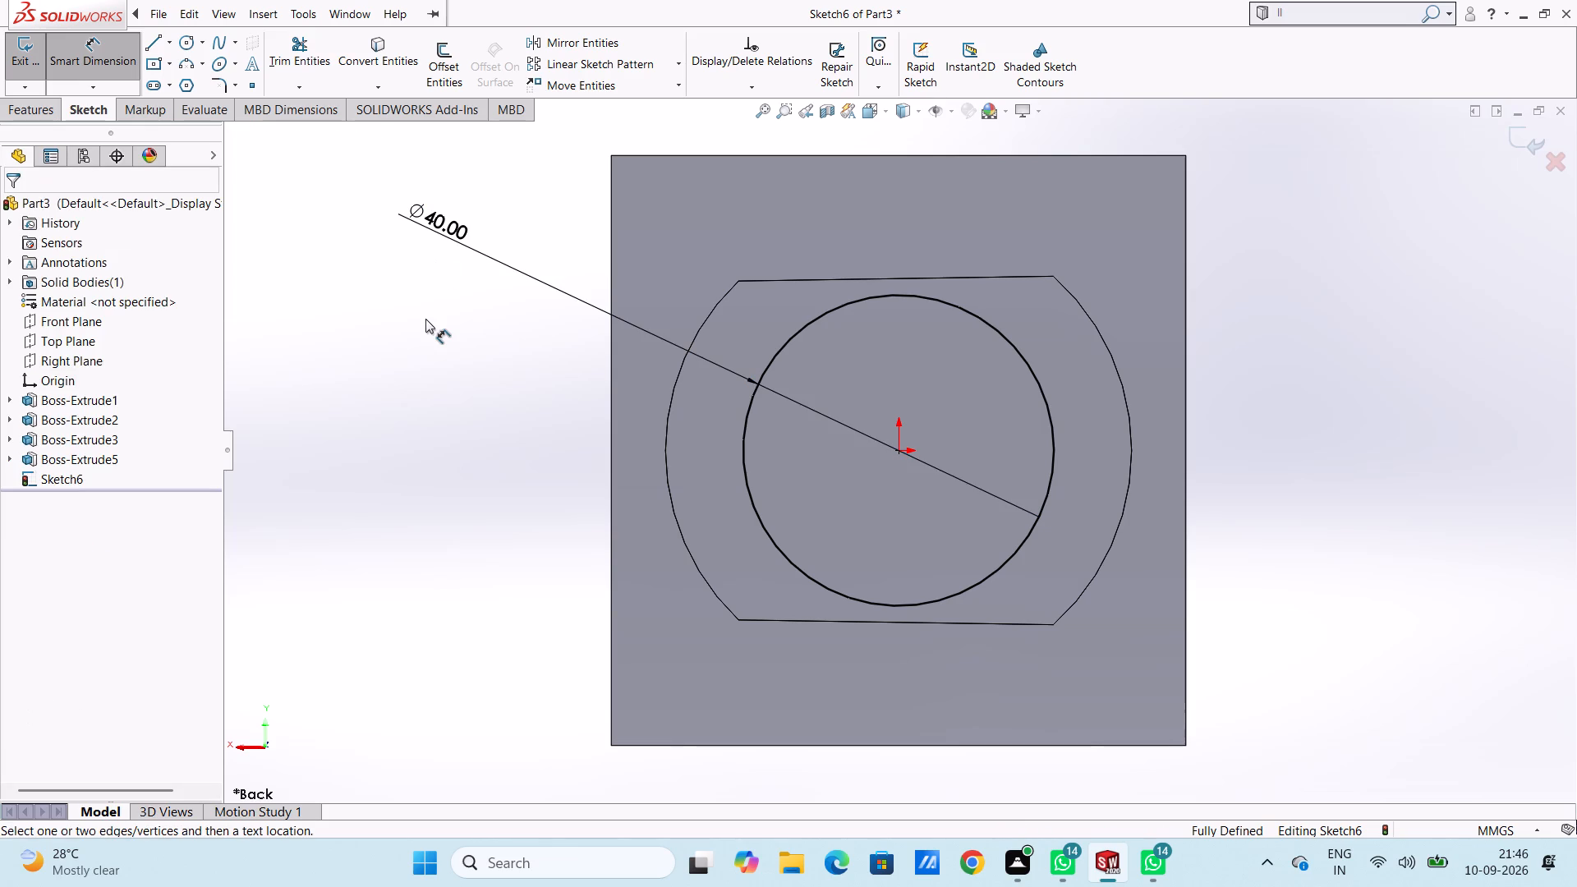
{"action": "key", "text": "ctrl+7"}
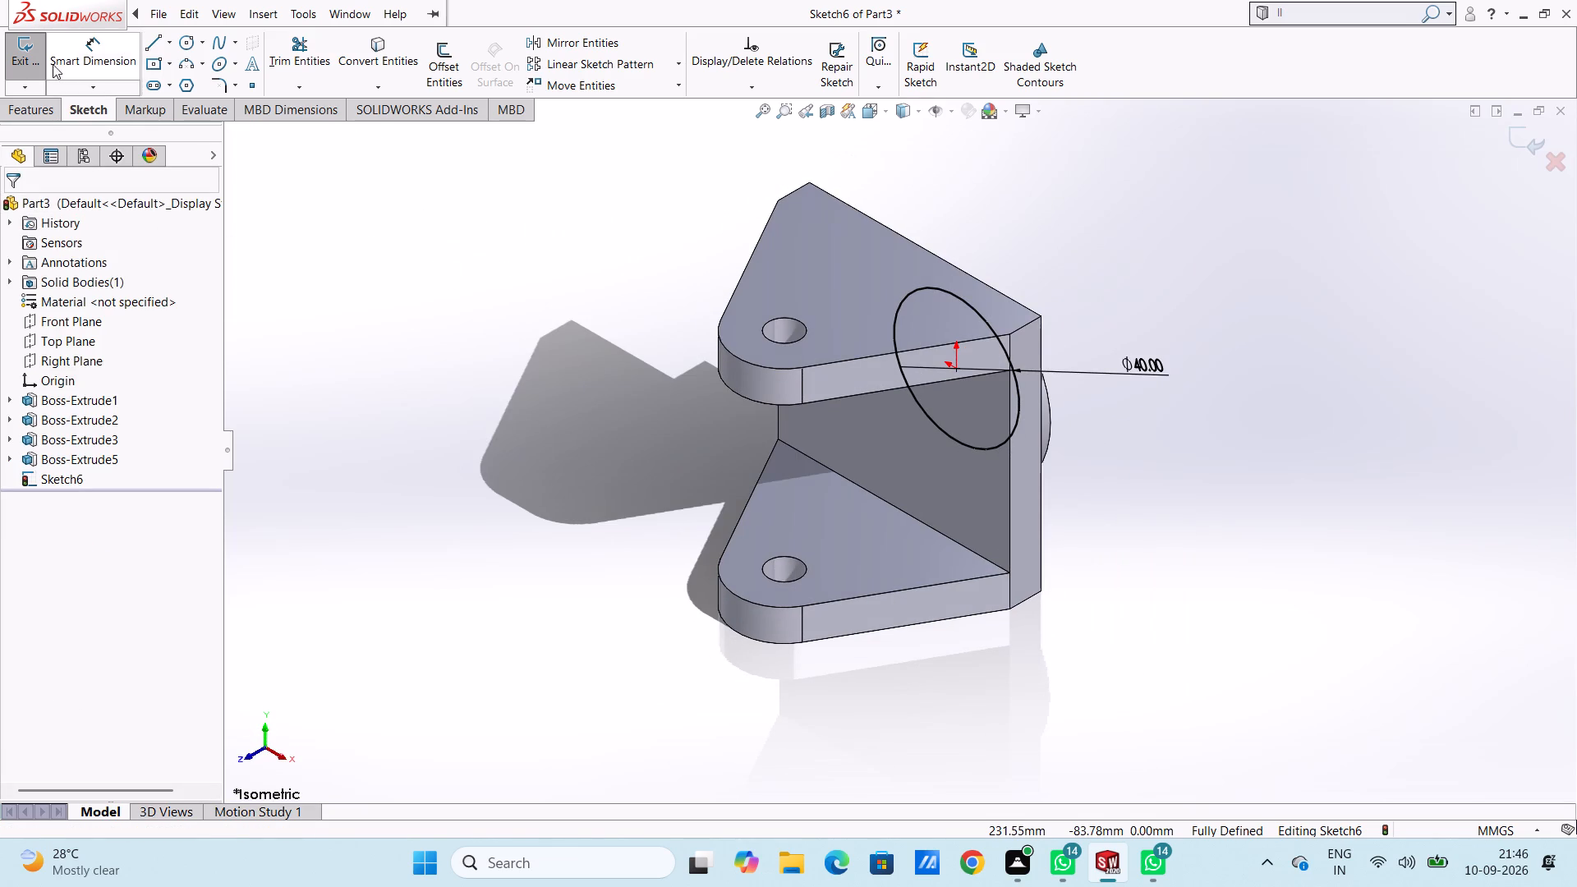
{"action": "left_click", "coordinate": [34, 108]}
{"action": "left_click", "coordinate": [31, 56]}
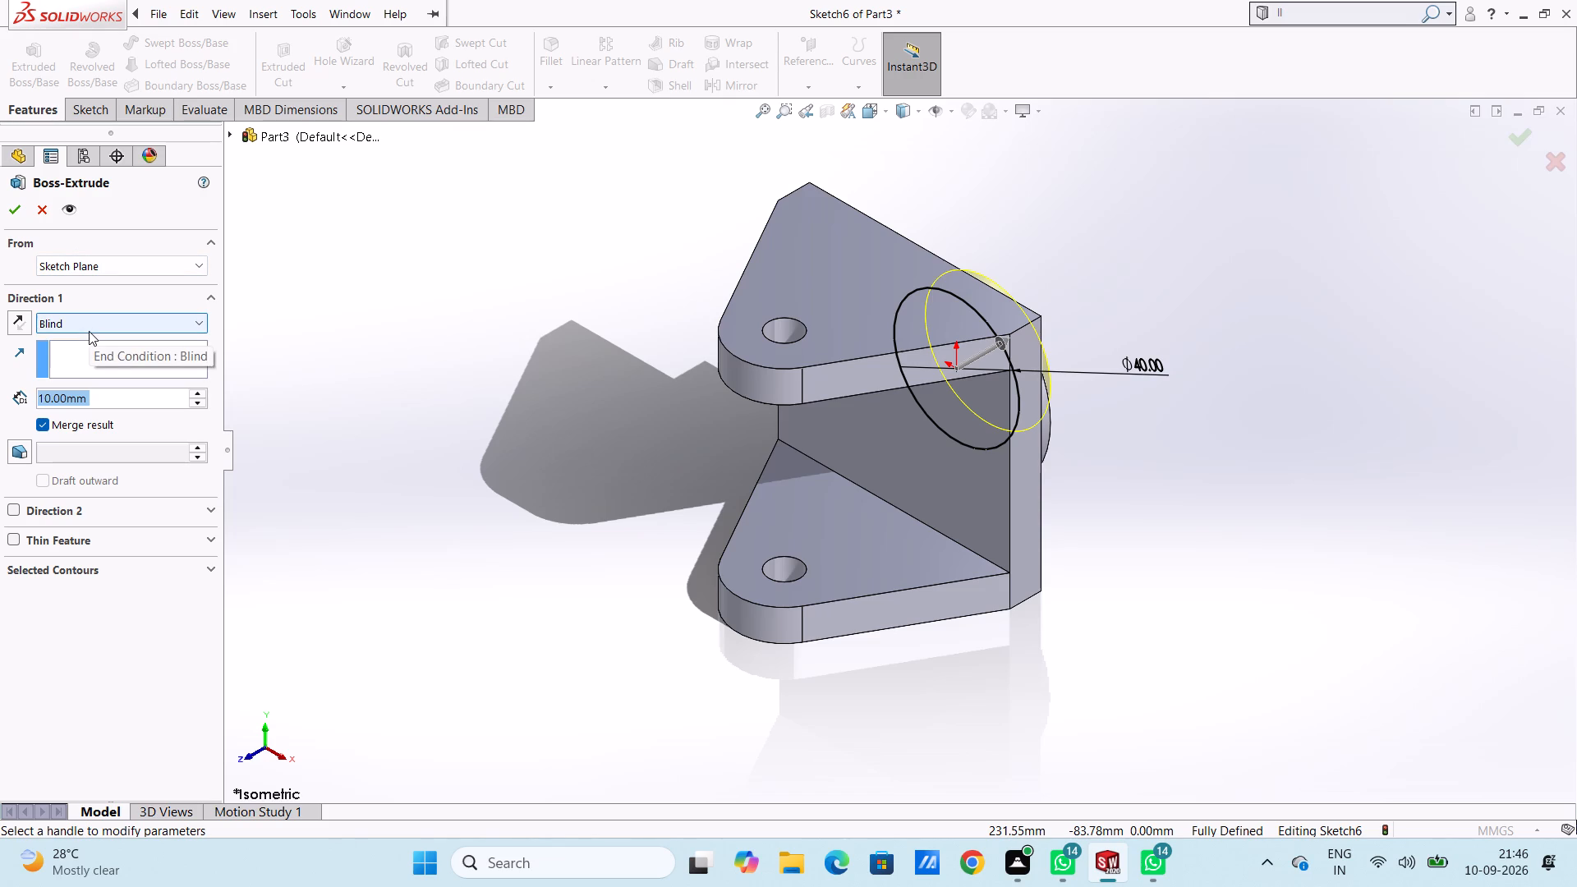
{"action": "type", "text": "40"}
{"action": "key", "text": "Return"}
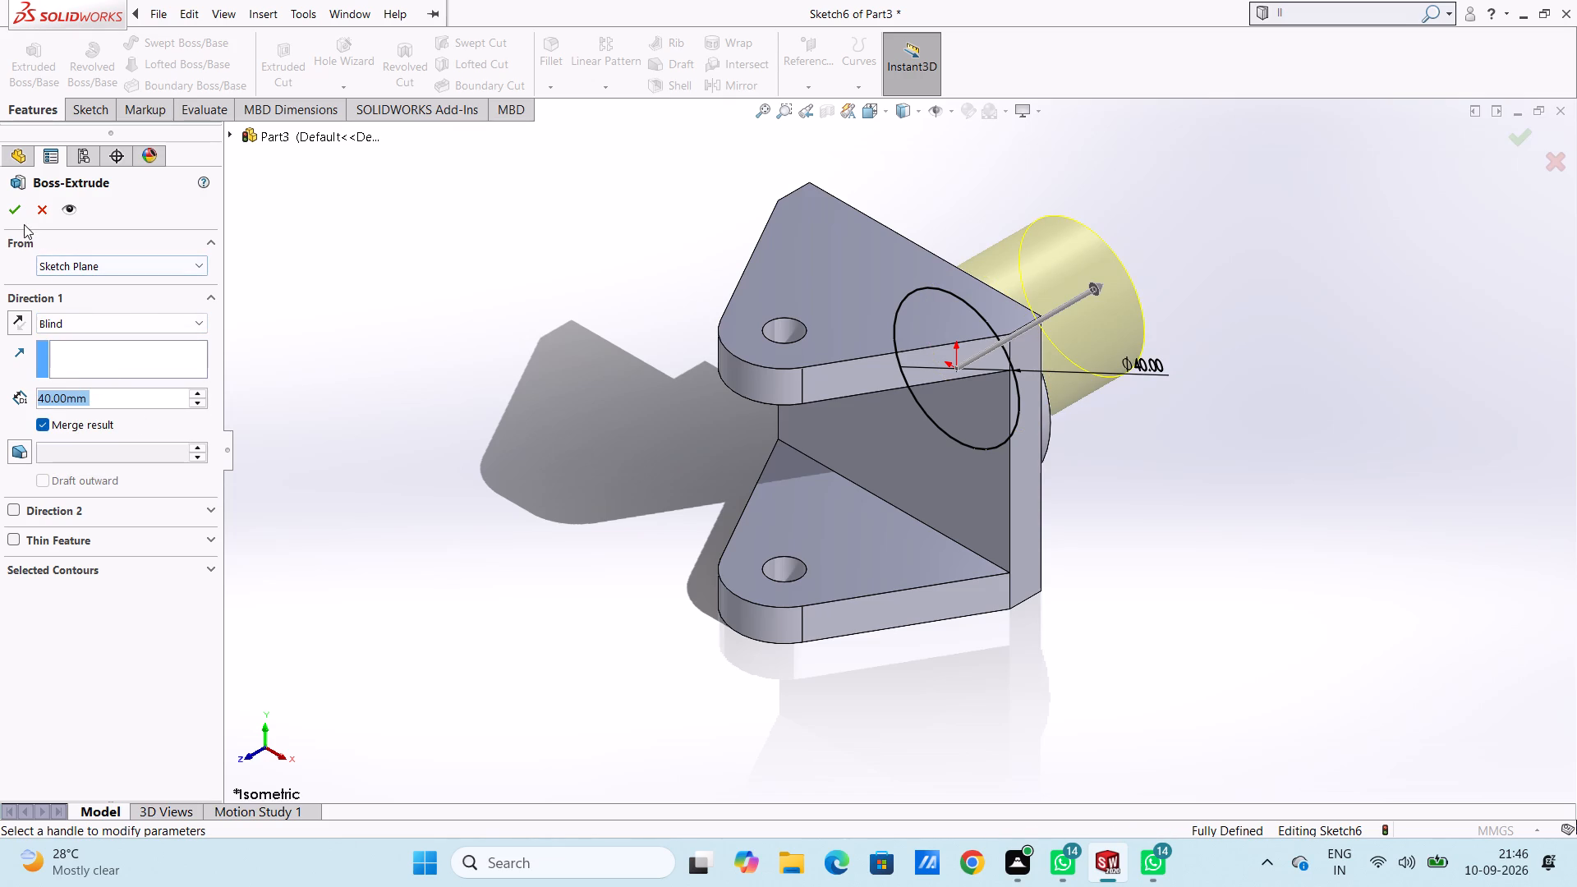
{"action": "left_click", "coordinate": [19, 216]}
{"action": "left_click", "coordinate": [433, 379]}
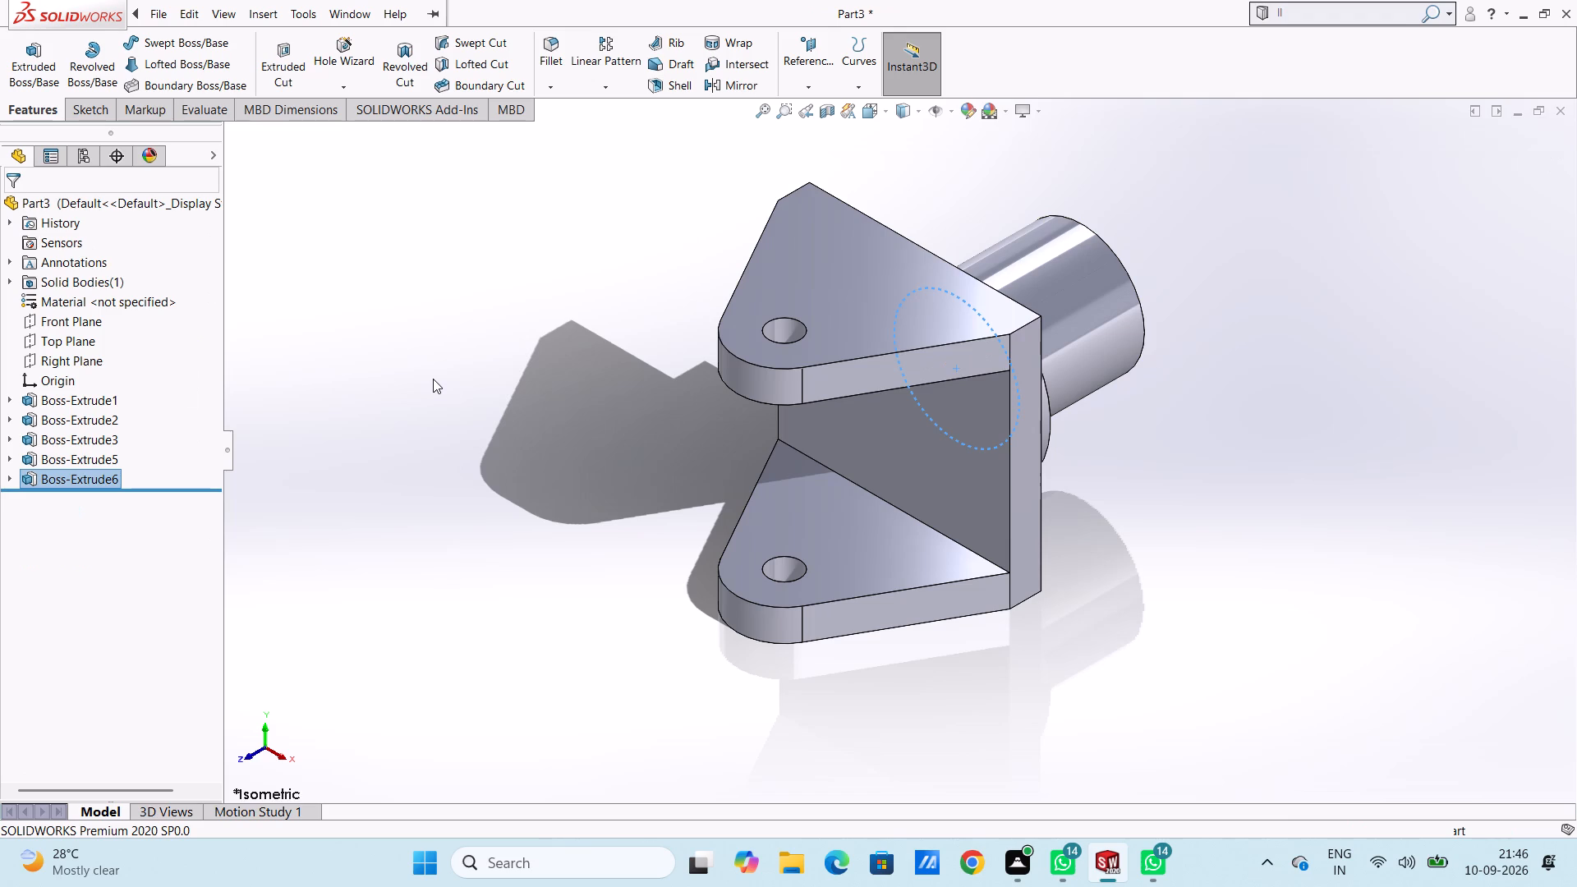
Start a sketch on the cylindrical boss's end face and draw a circle of 13 mm radius centred on the origin.
{"action": "key", "text": "ctrl+7"}
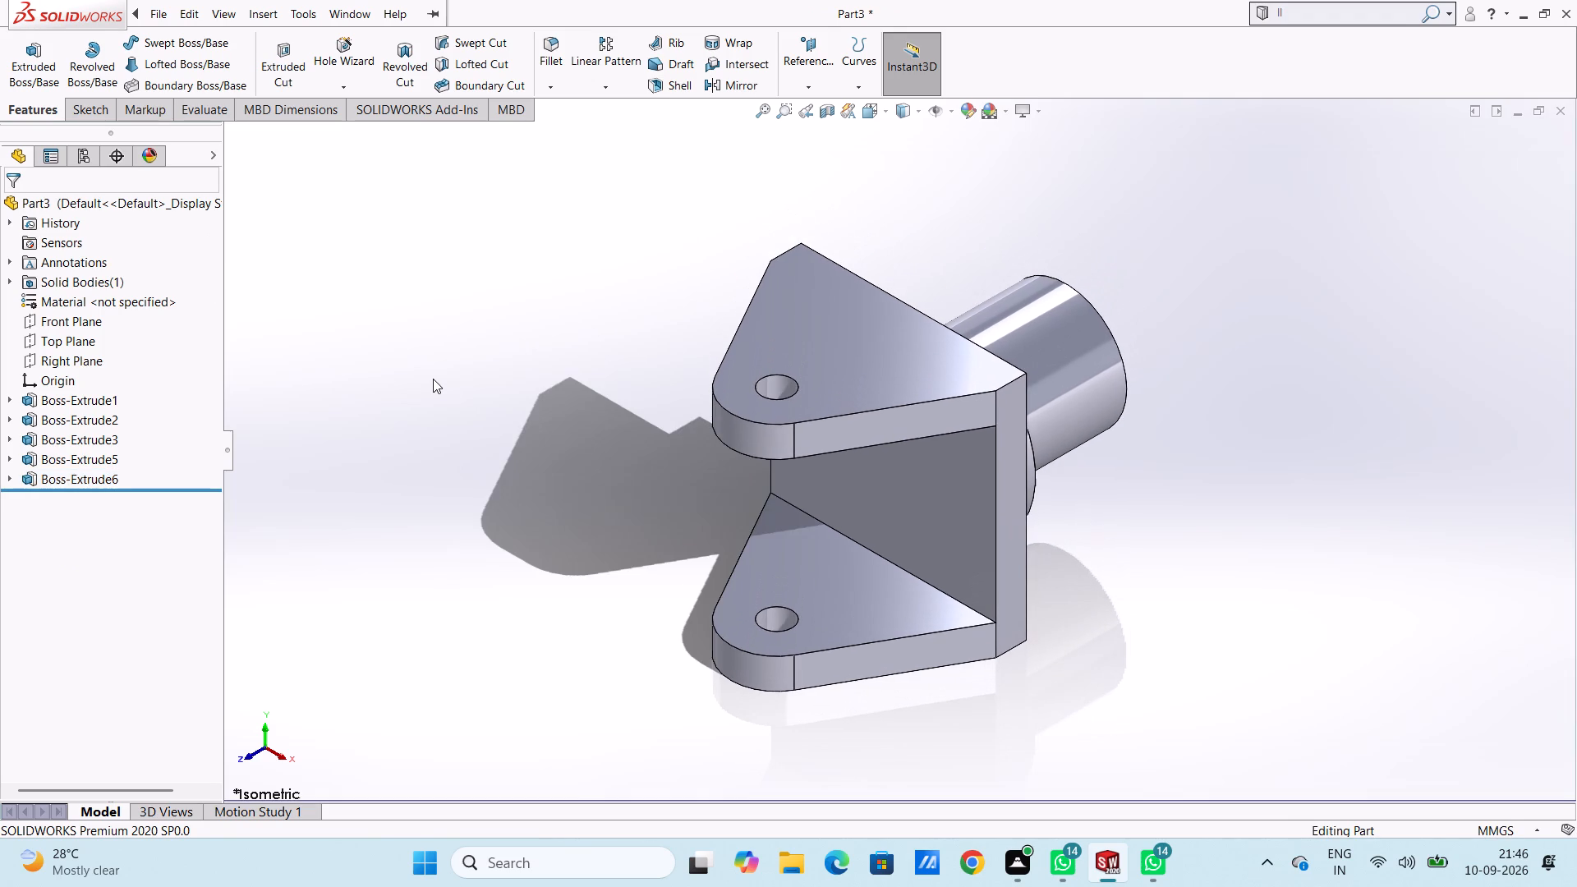
{"action": "key", "text": "ctrl+5"}
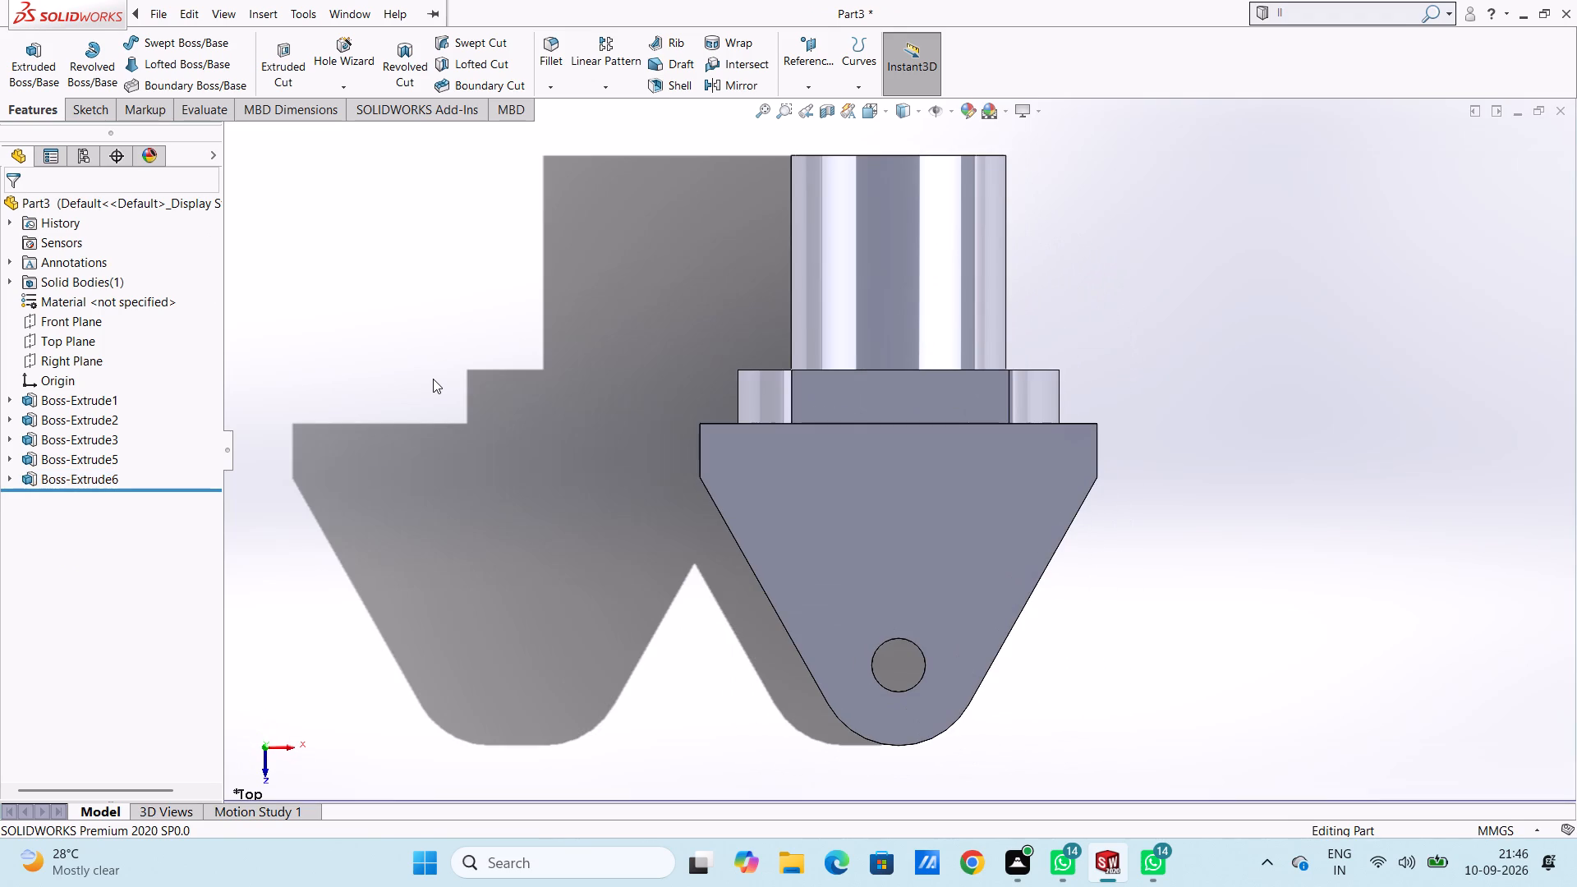
{"action": "key", "text": "ctrl+2"}
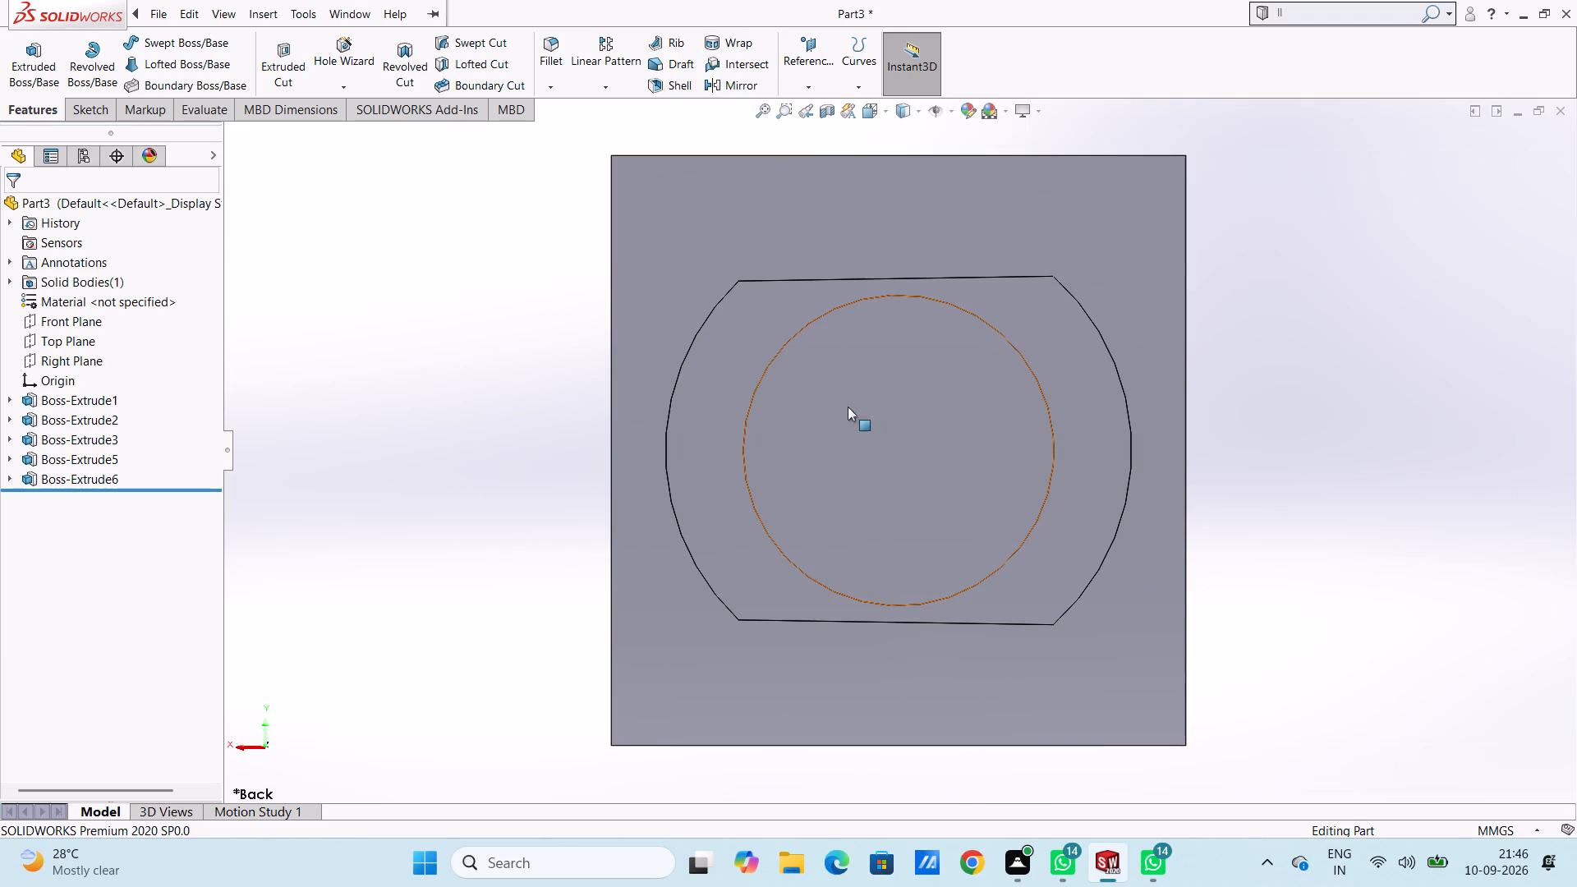
{"action": "left_click", "coordinate": [865, 414]}
{"action": "left_click", "coordinate": [943, 375]}
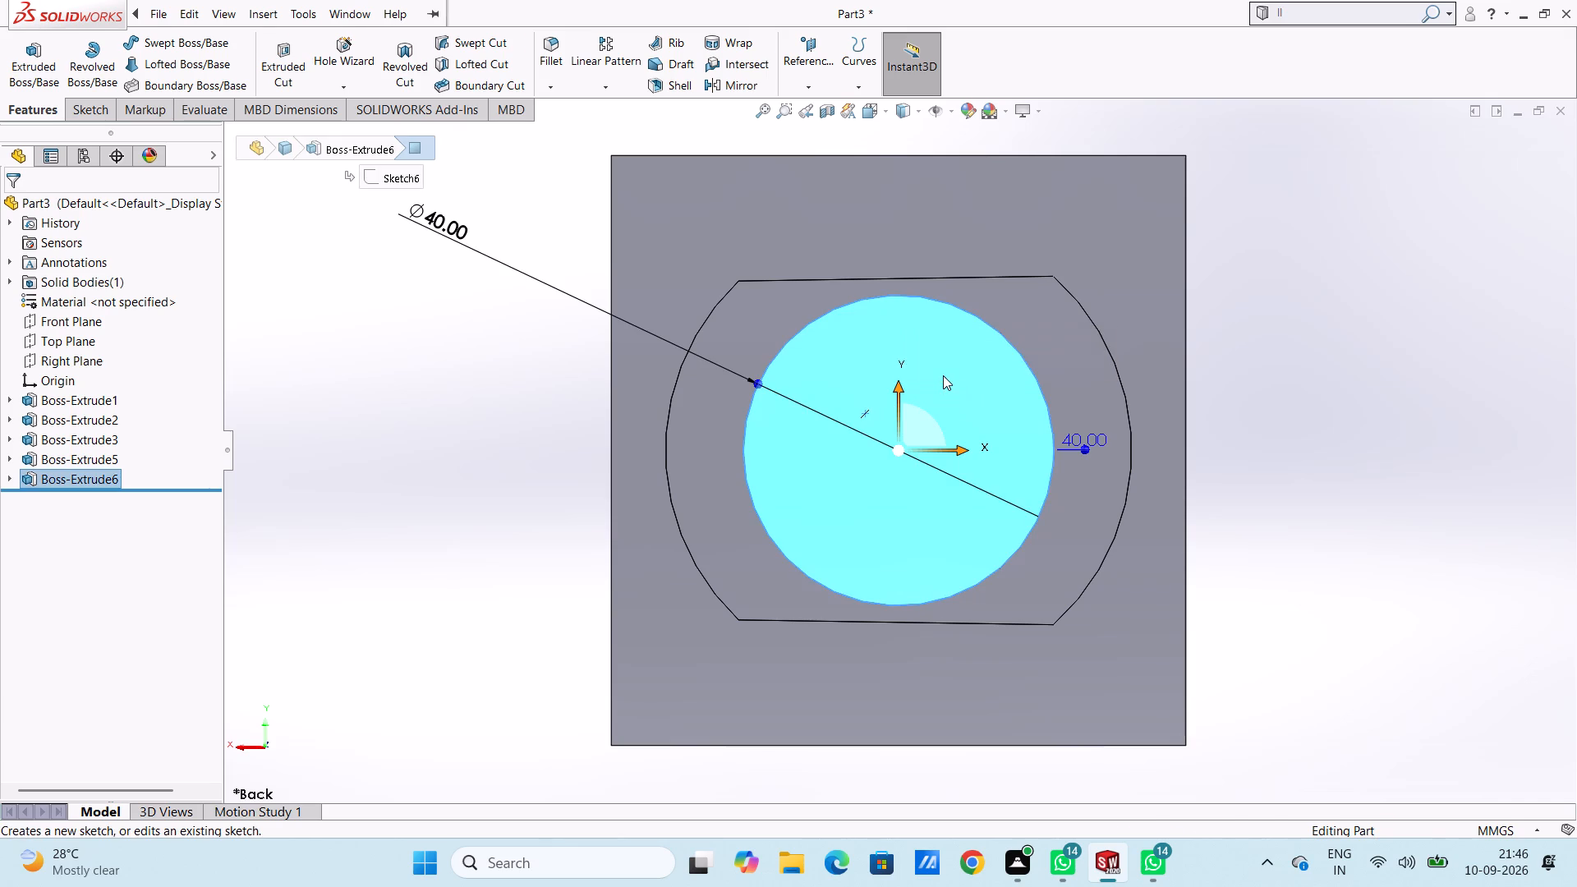
{"action": "left_click", "coordinate": [348, 531]}
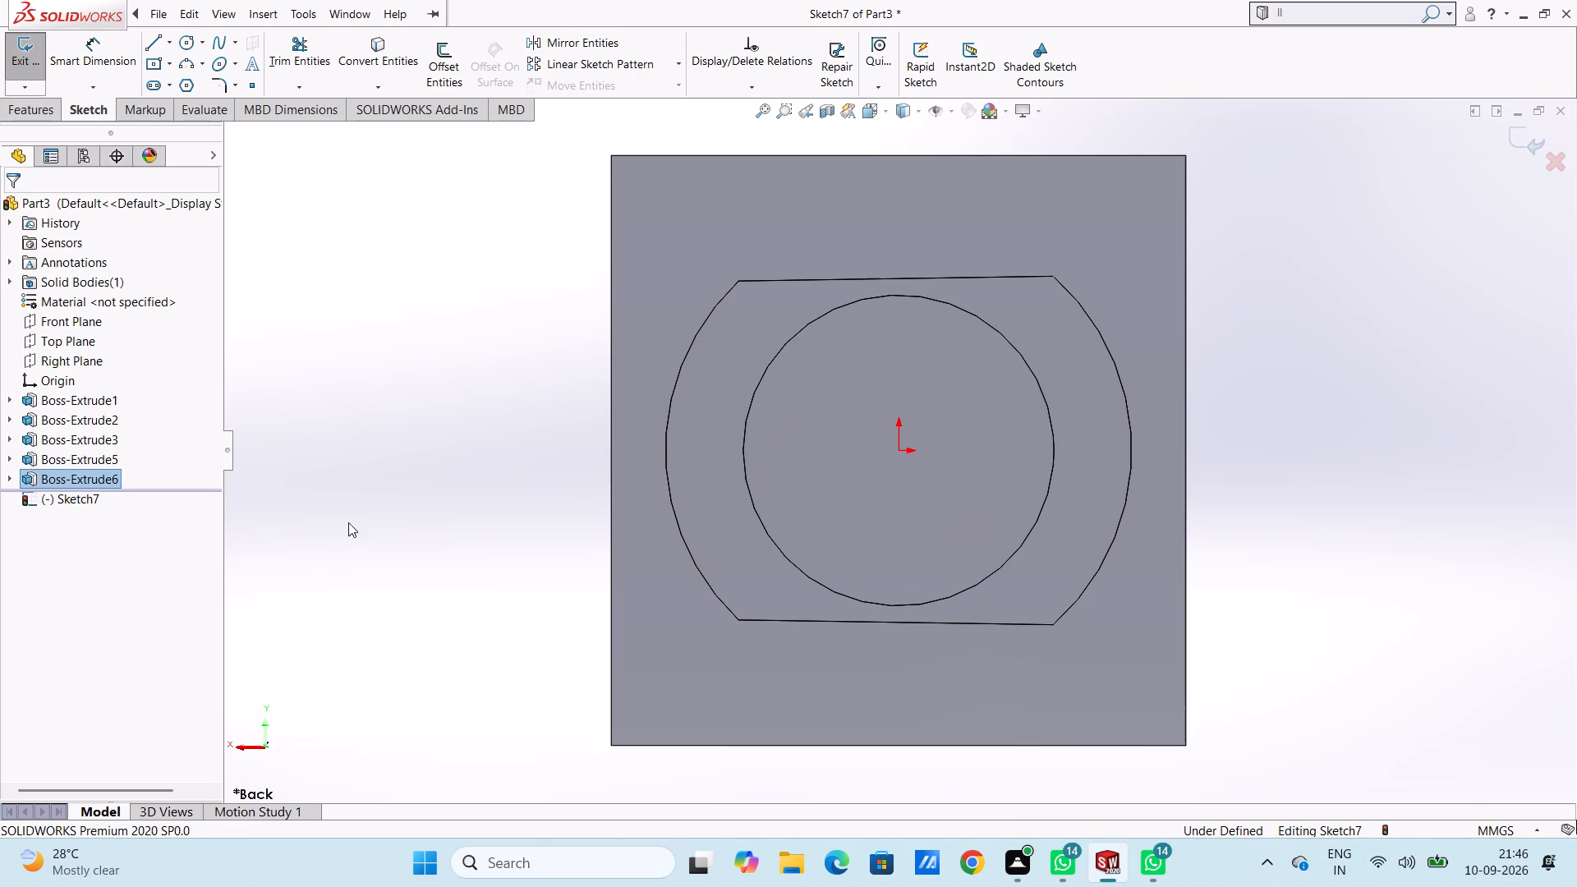
{"action": "left_click", "coordinate": [183, 49]}
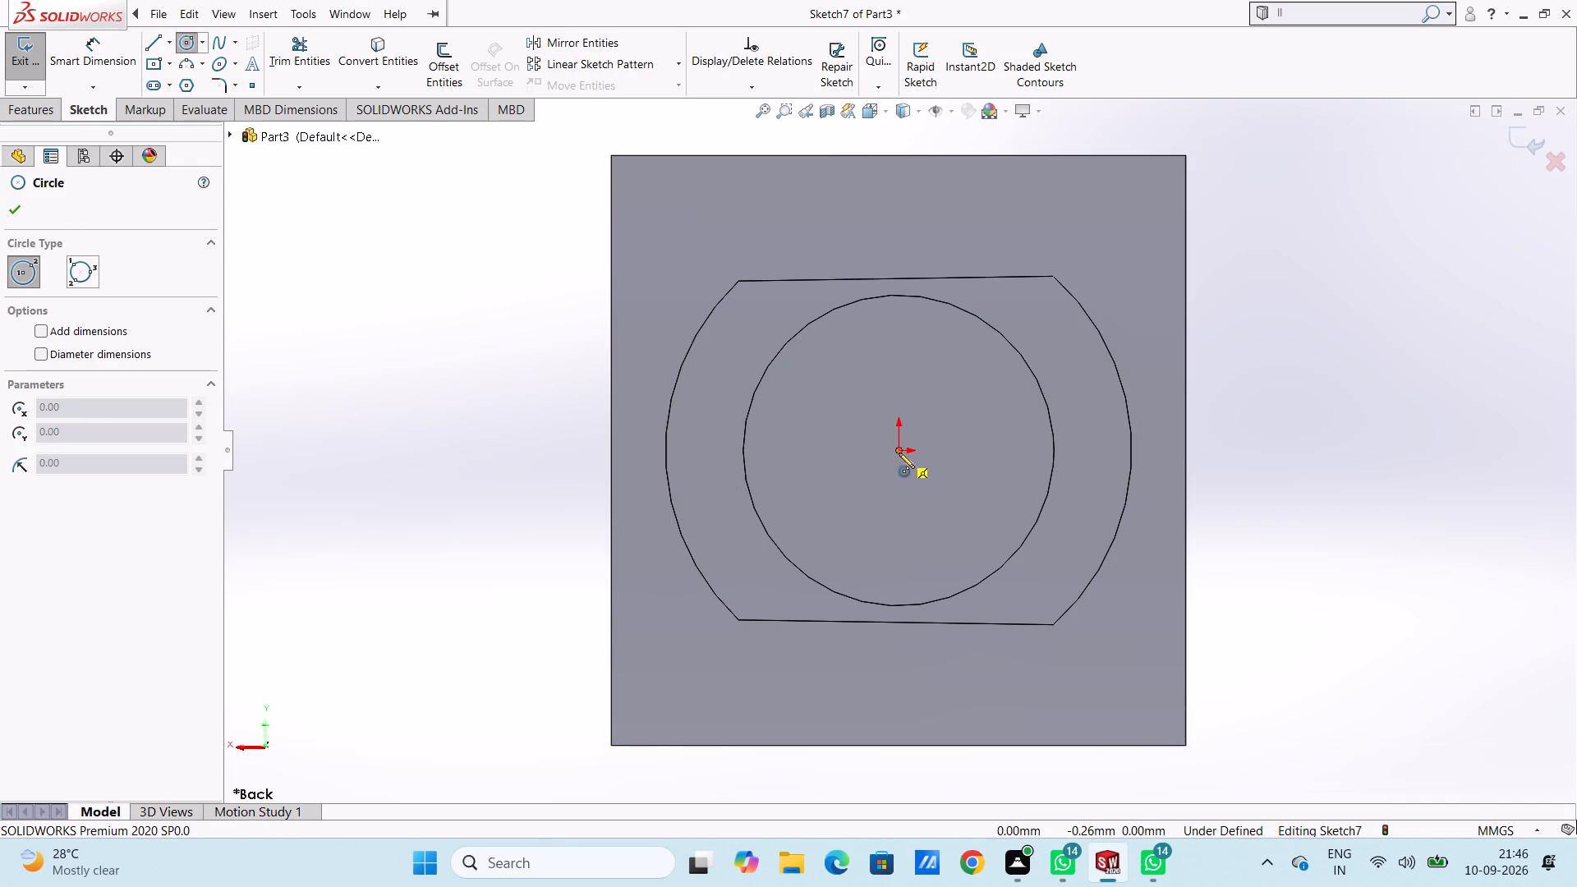
{"action": "left_click", "coordinate": [899, 453]}
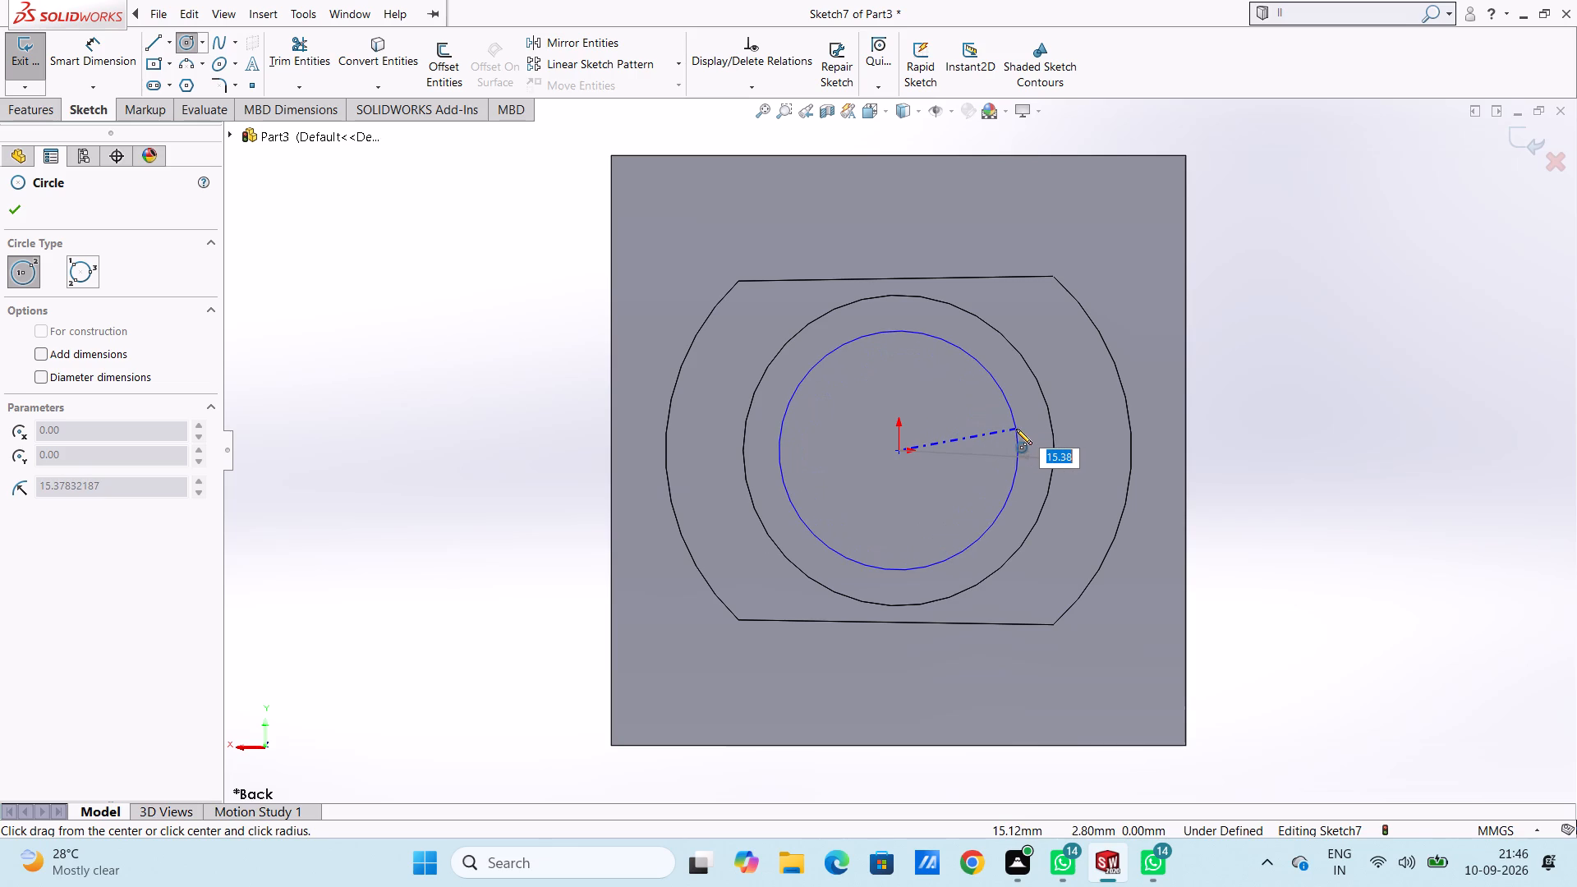
{"action": "type", "text": "13"}
{"action": "key", "text": "Return"}
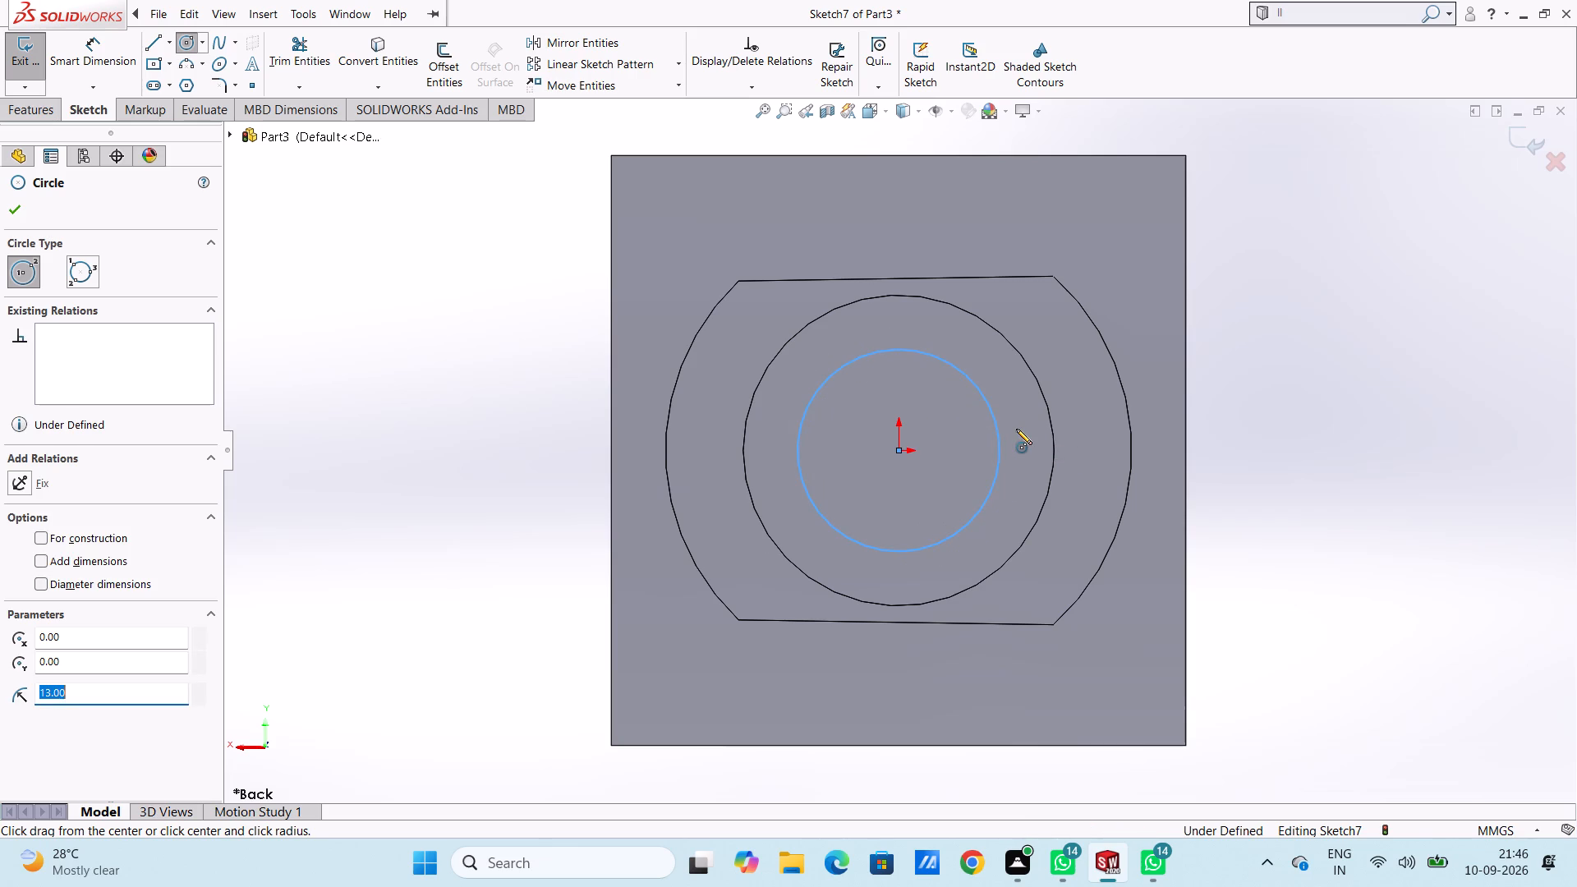
{"action": "key", "text": "Escape"}
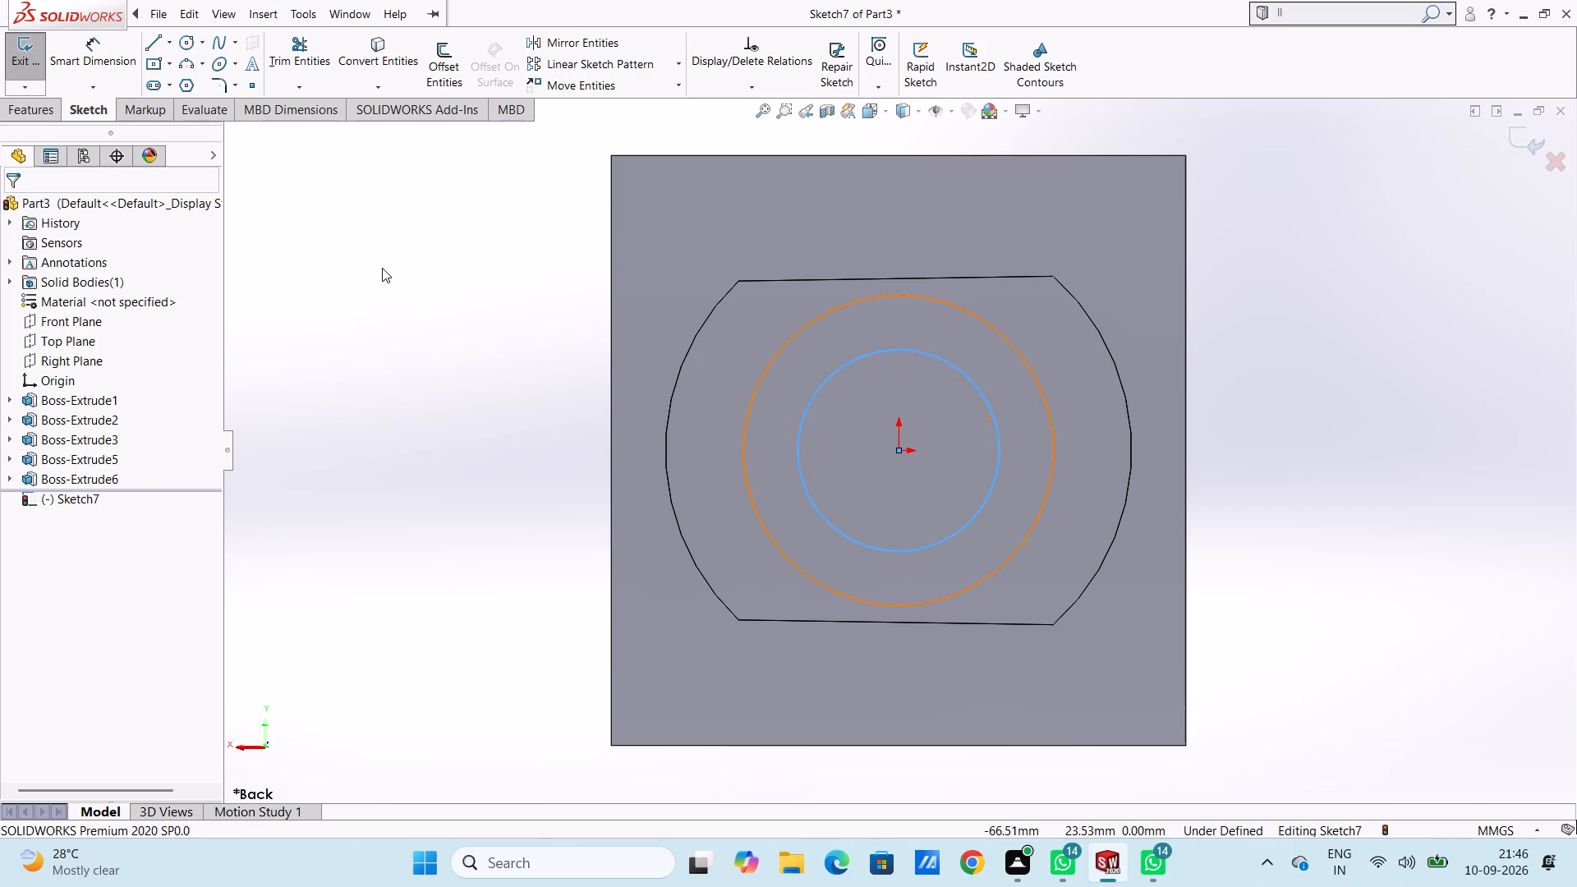
Dimension the new circle's diameter, accepting its existing value.
{"action": "left_click", "coordinate": [100, 62]}
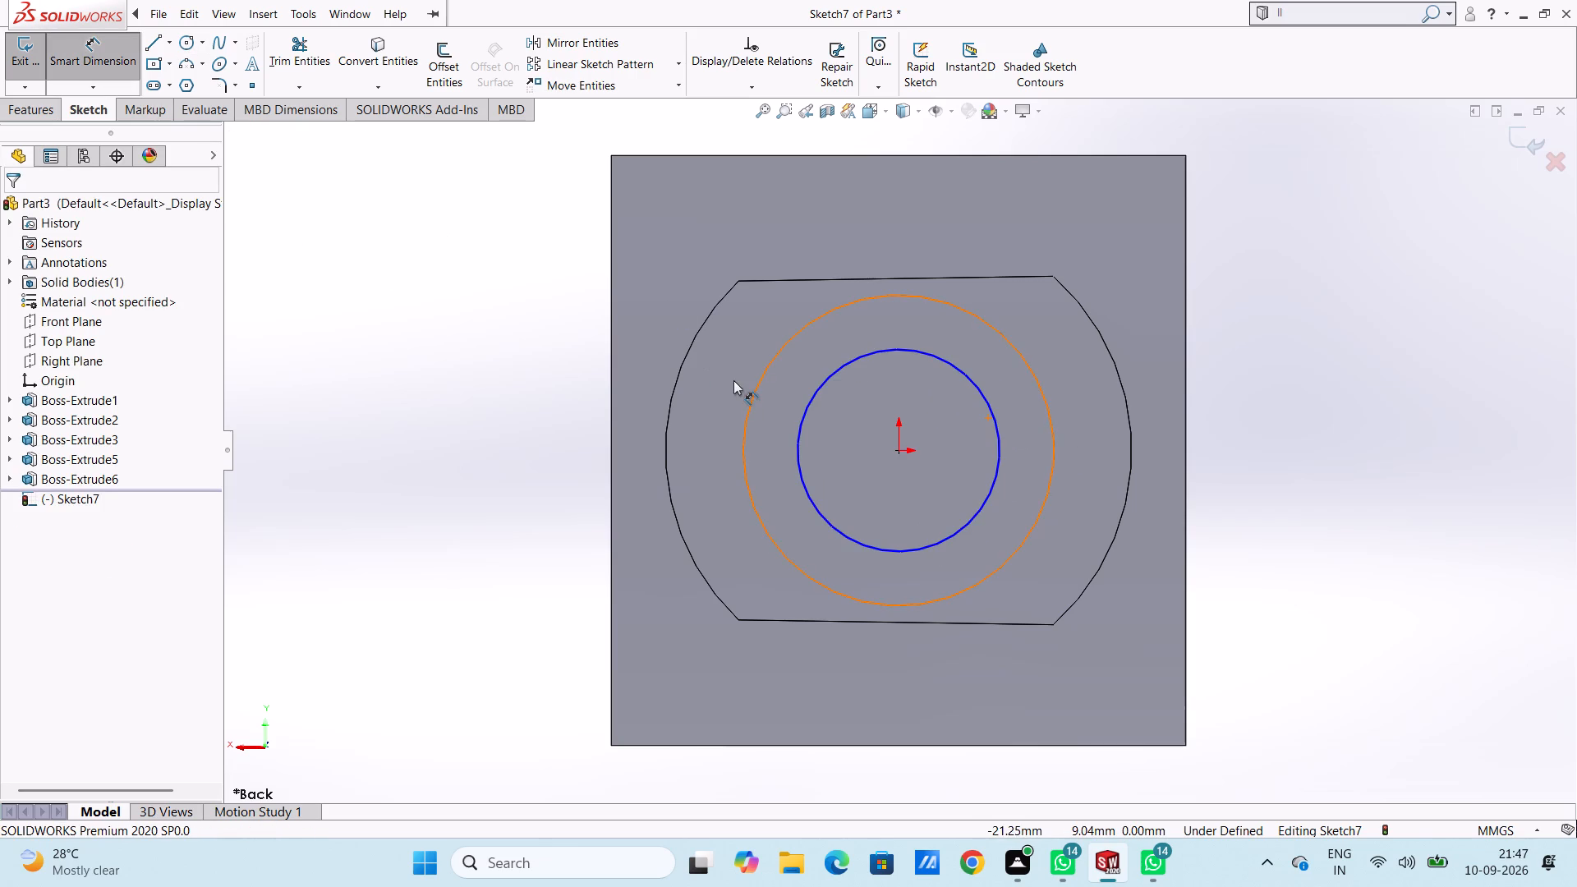
{"action": "left_click", "coordinate": [810, 407]}
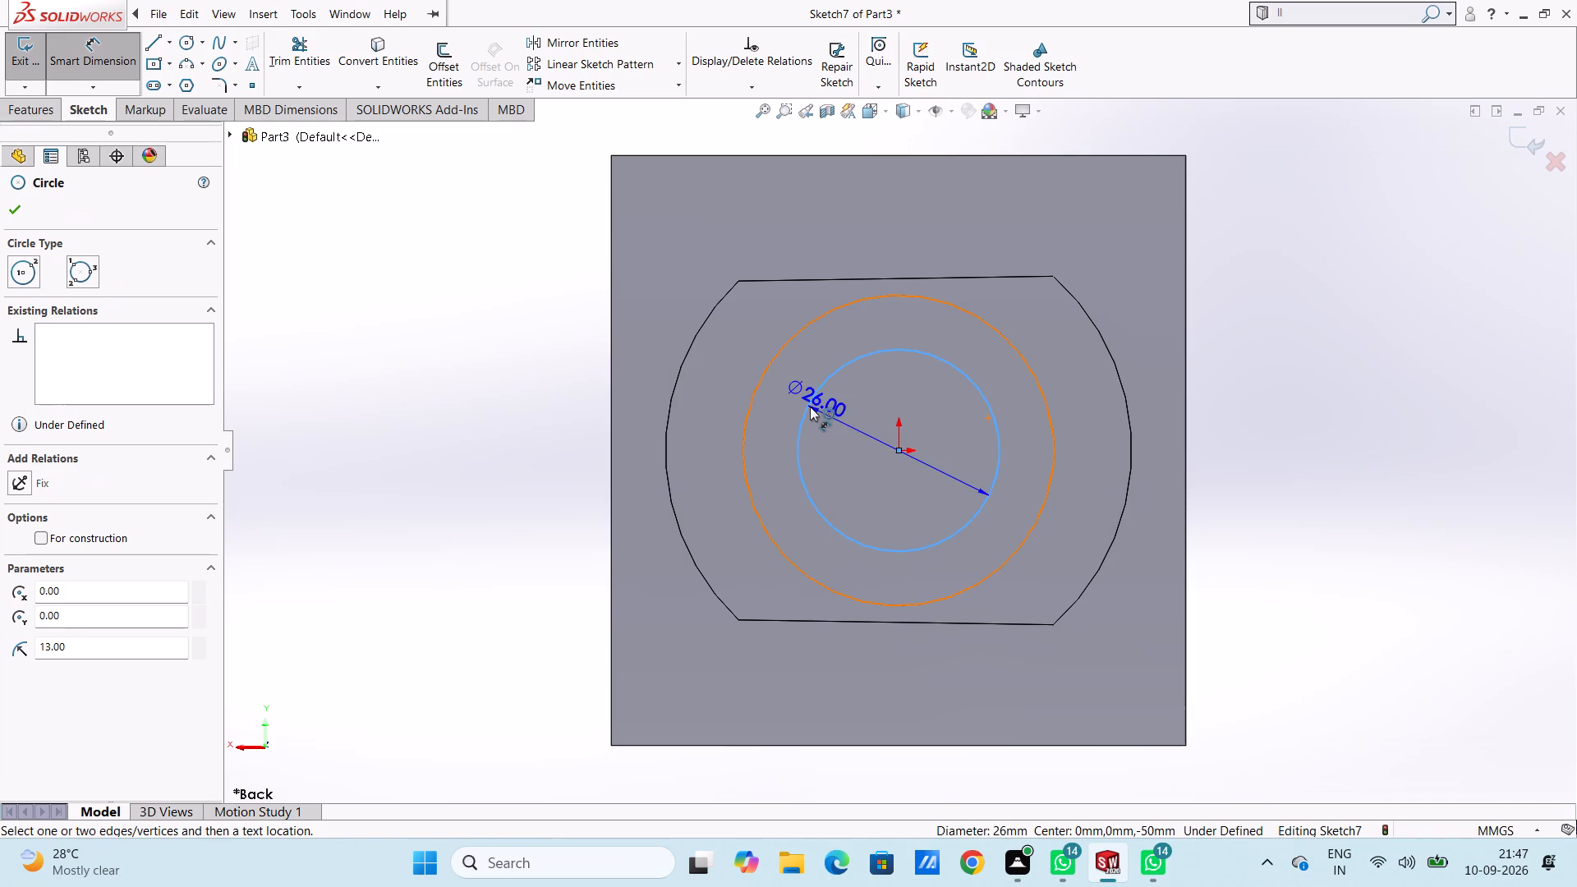
{"action": "left_click", "coordinate": [489, 266]}
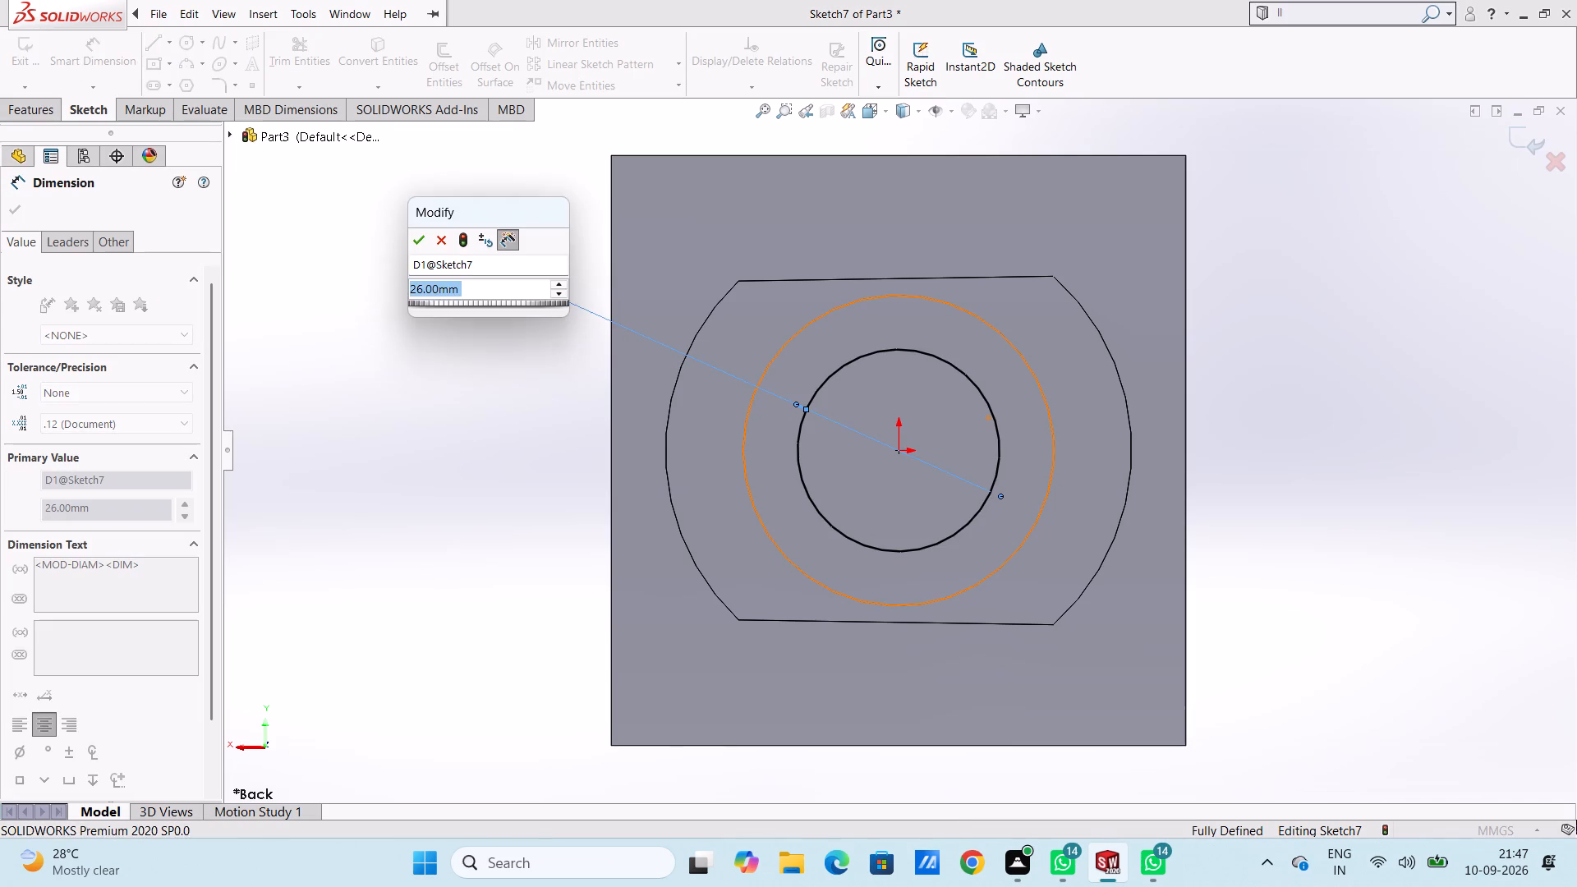
{"action": "key", "text": "Return"}
{"action": "left_click", "coordinate": [514, 323]}
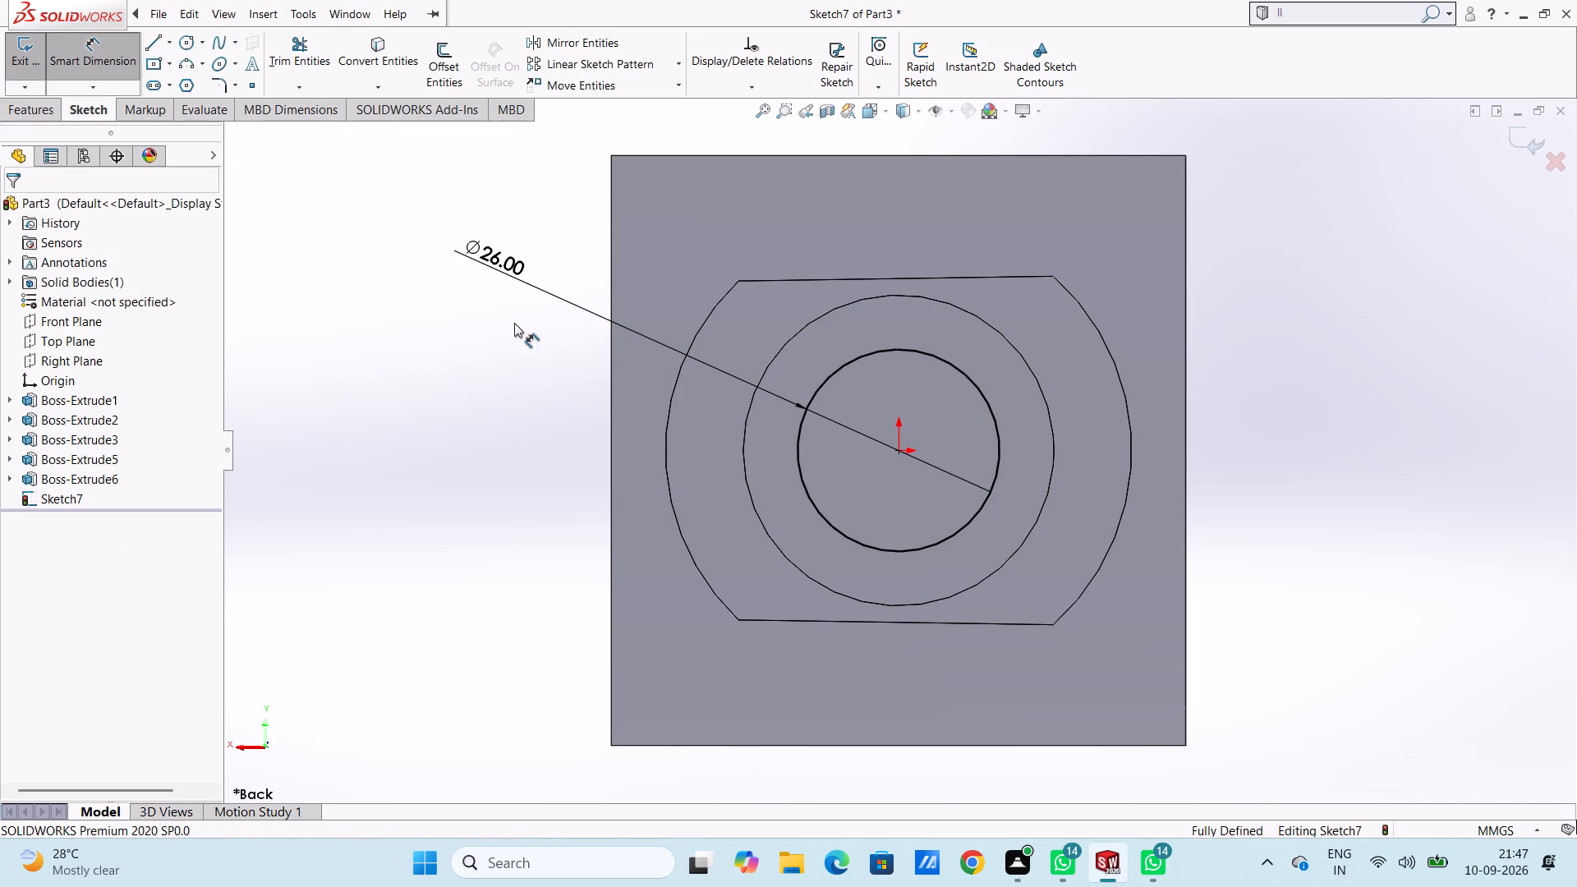
{"action": "key", "text": "Escape"}
Extrude the 26 mm circle as a blind 100 mm shaft from the cylindrical boss's end face, merged with the body.
{"action": "key", "text": "ctrl+7"}
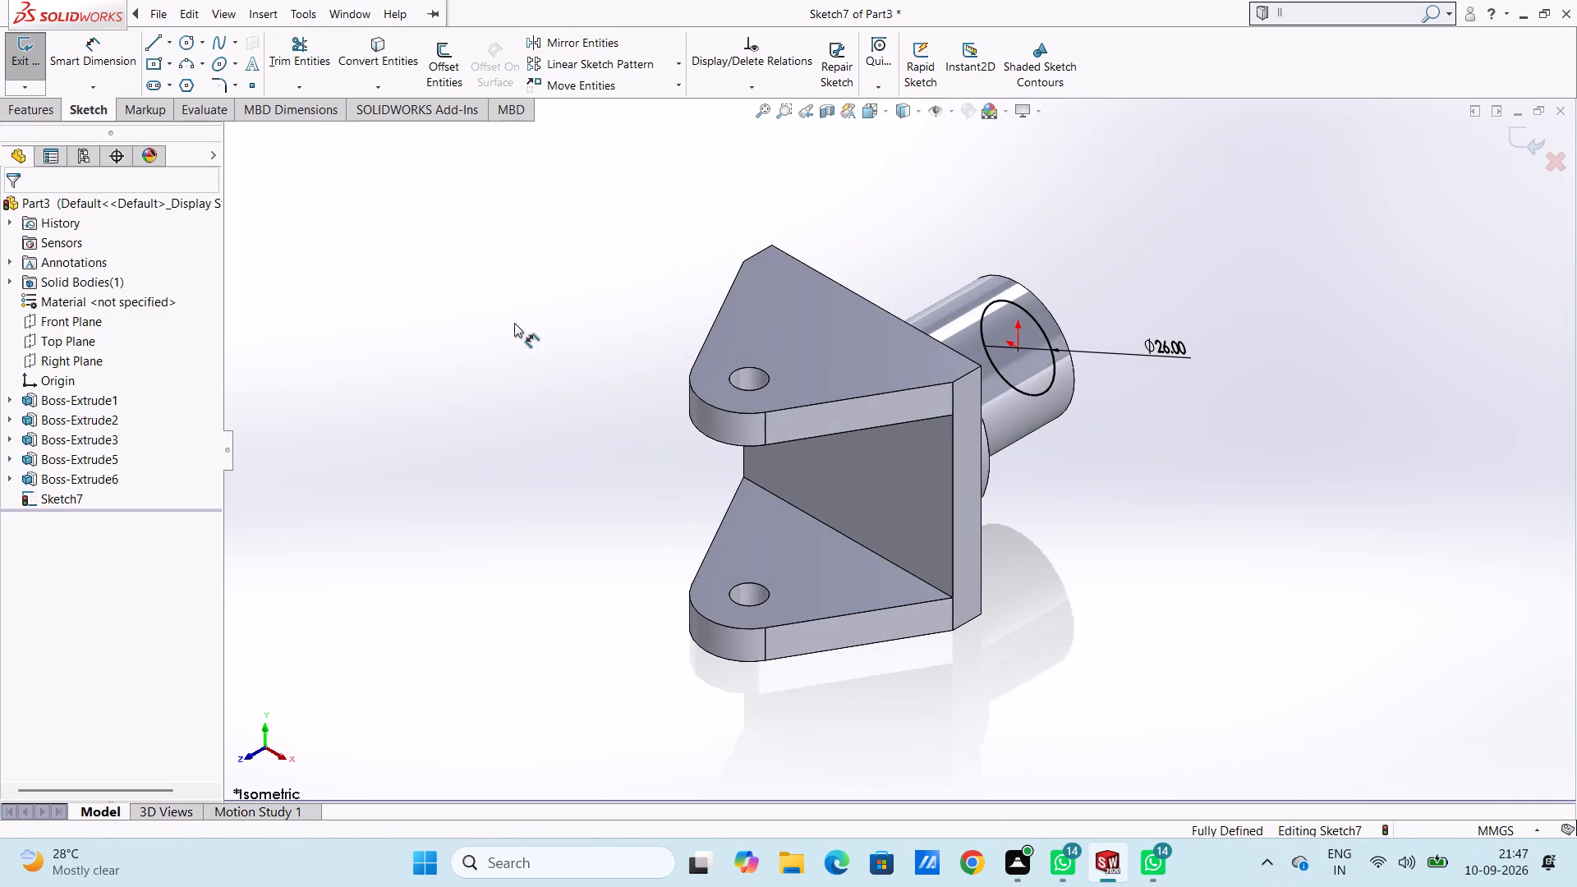
{"action": "left_click", "coordinate": [38, 108]}
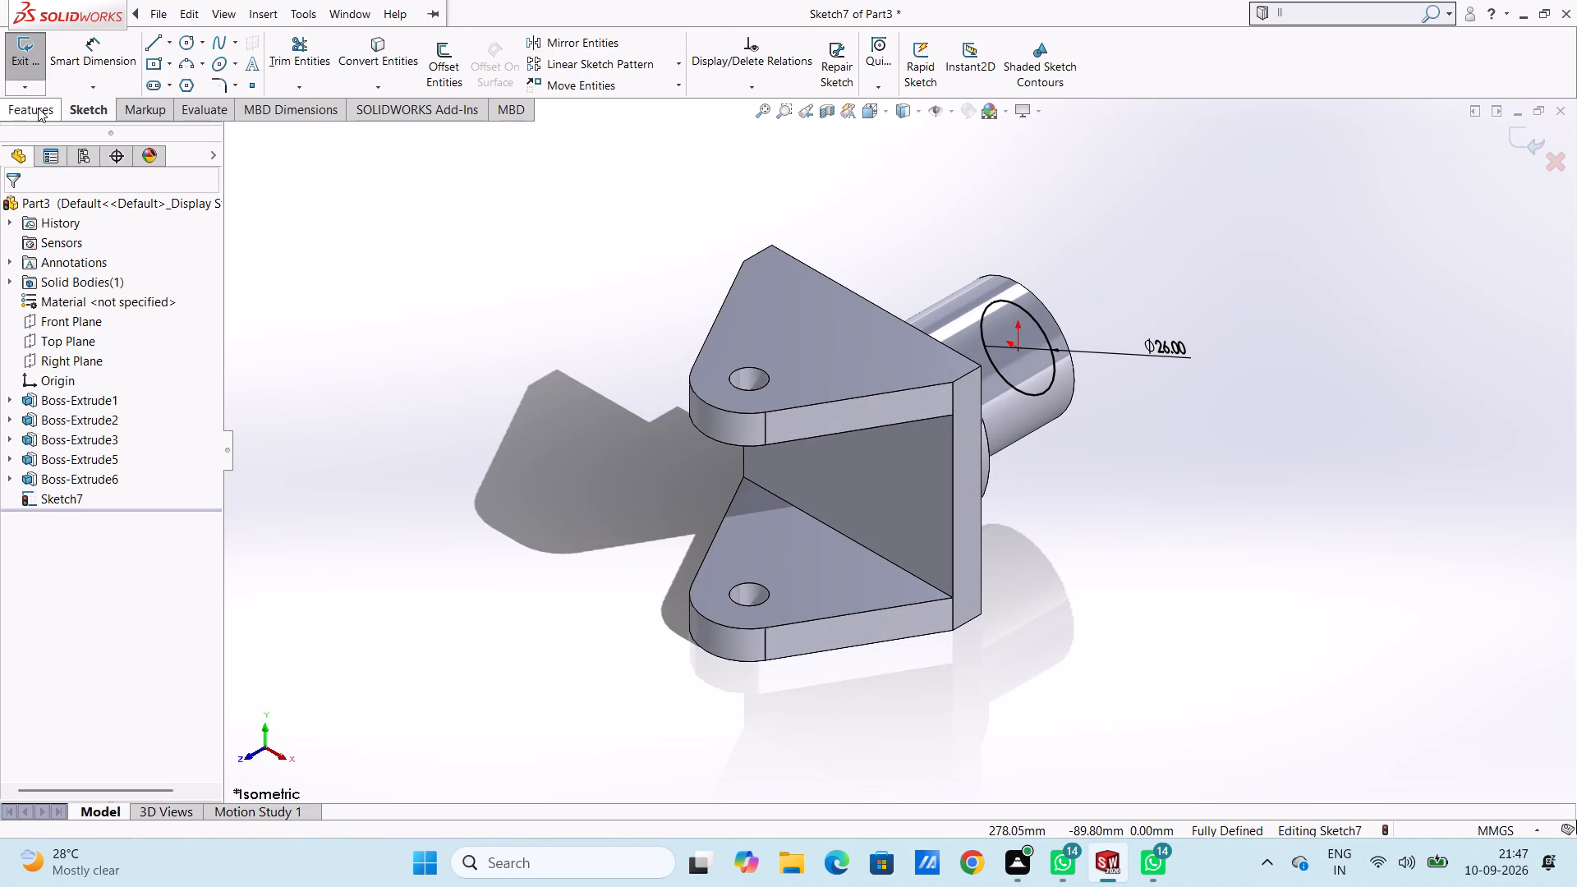
{"action": "left_click", "coordinate": [36, 64]}
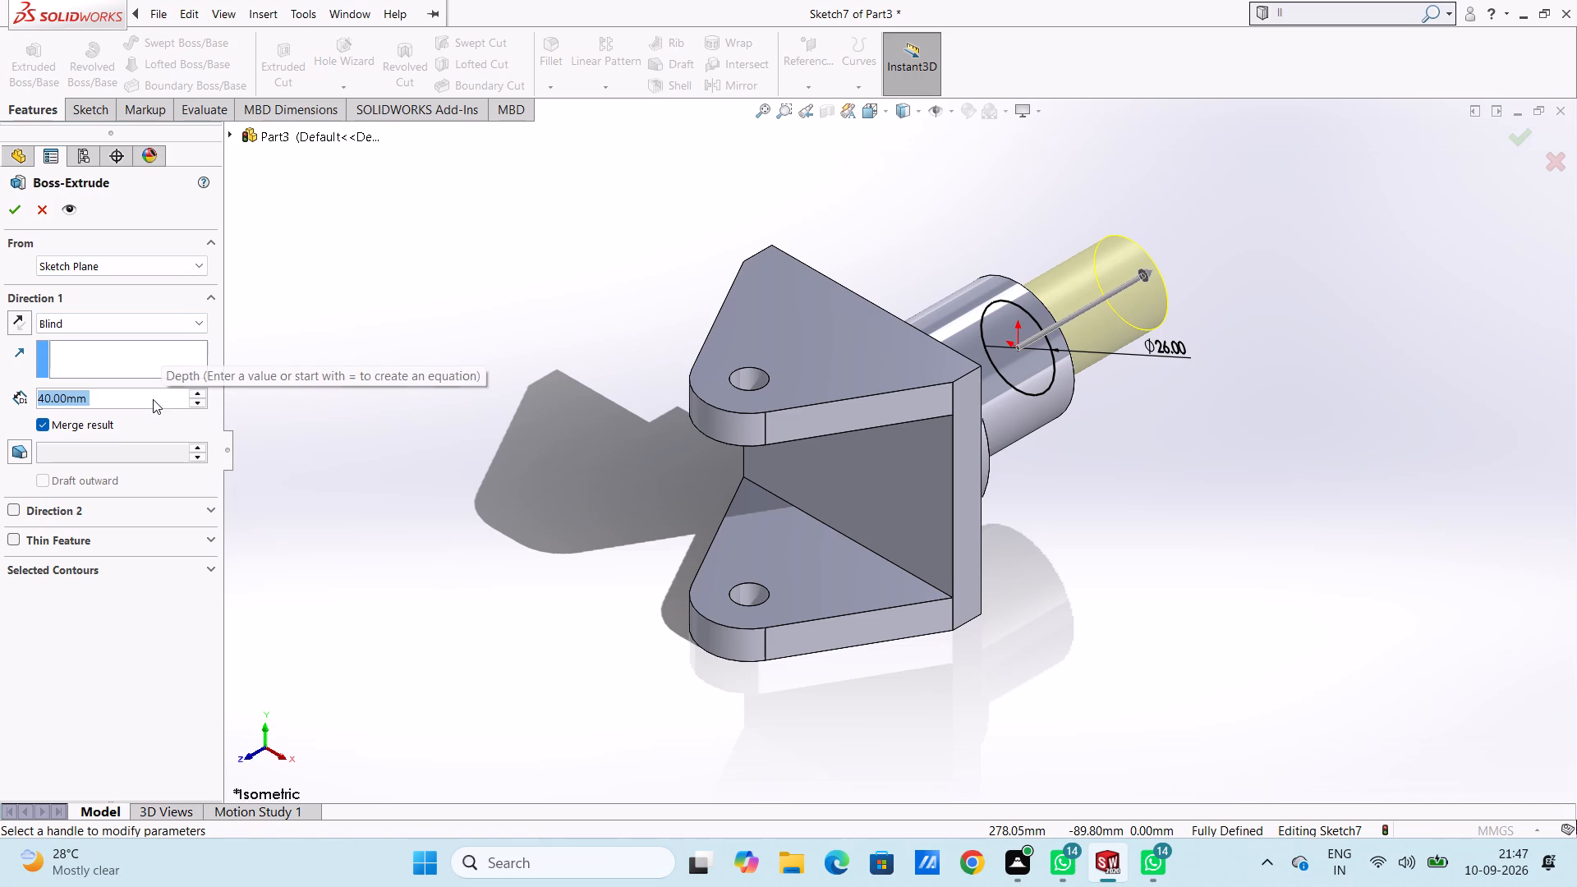
{"action": "type", "text": "100"}
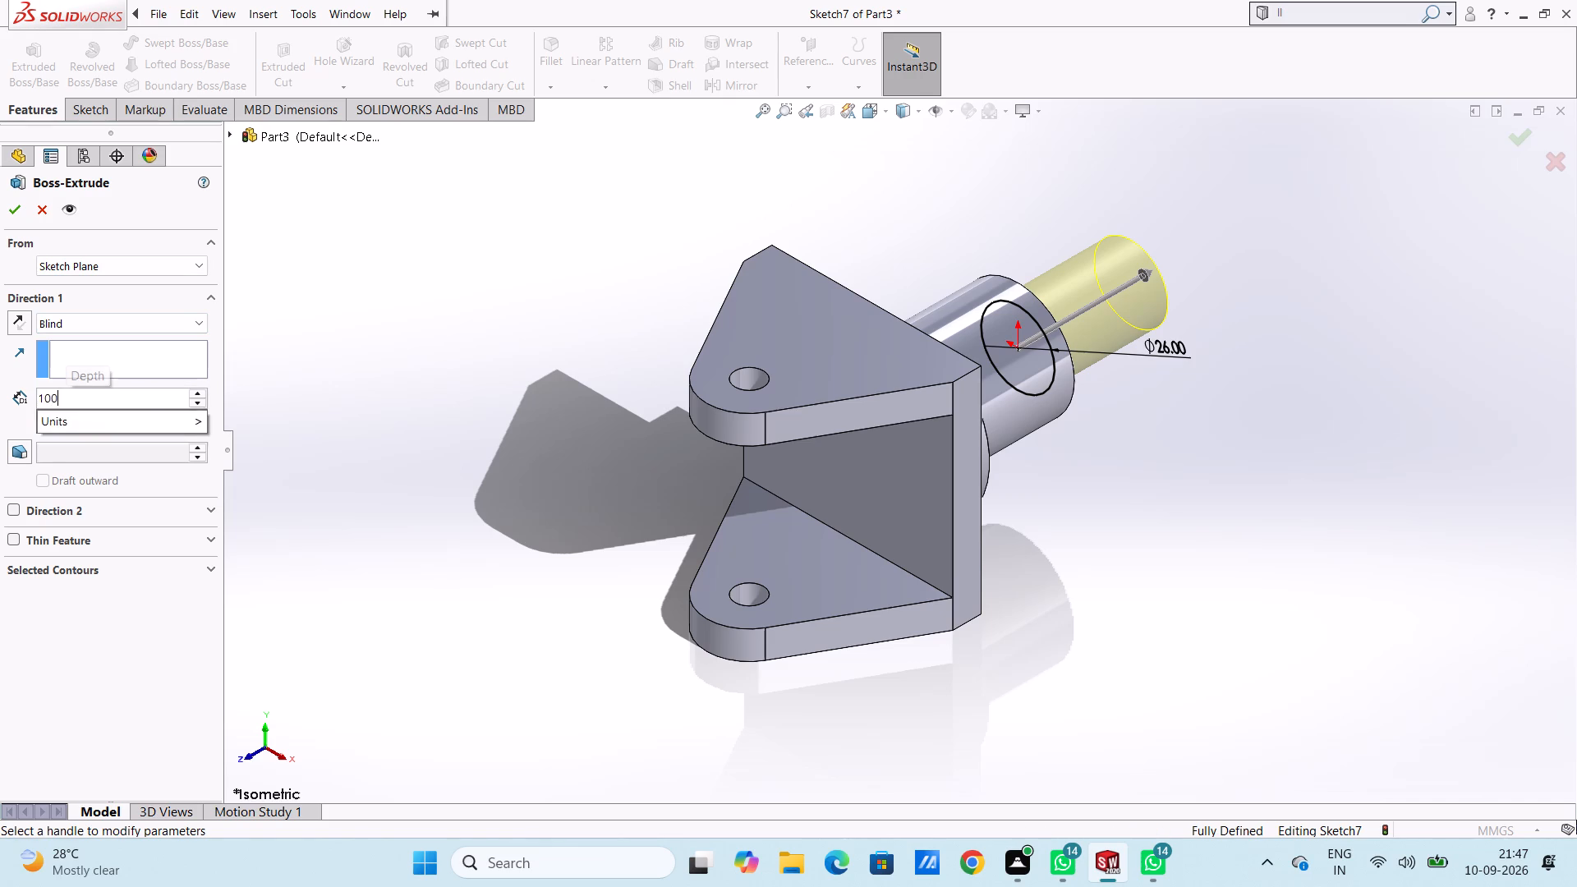
{"action": "key", "text": "Return"}
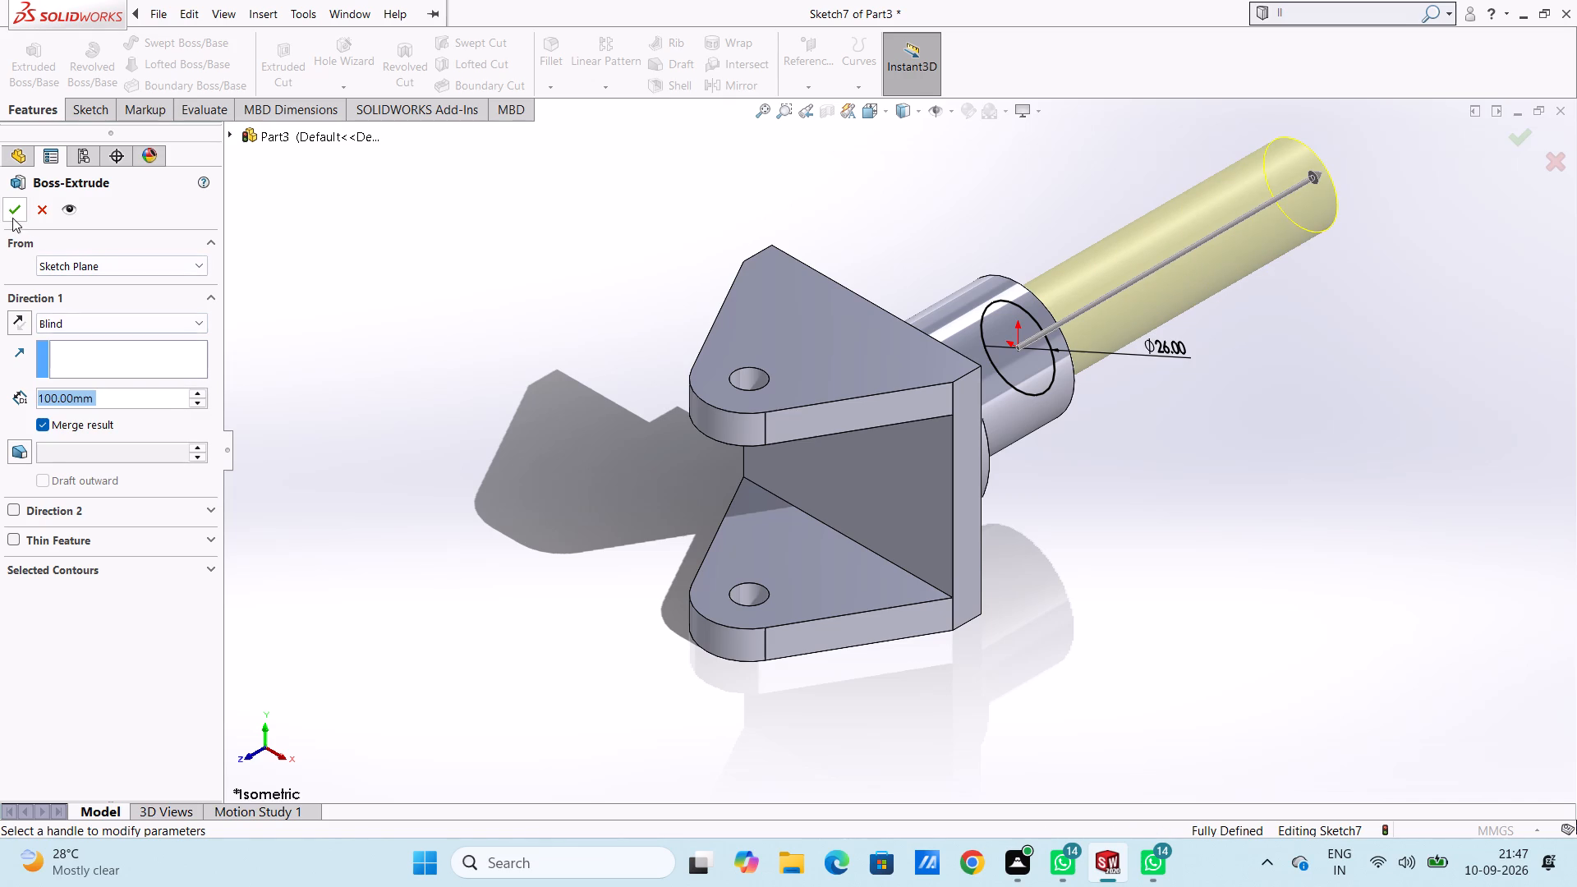
{"action": "left_click", "coordinate": [12, 215]}
{"action": "left_click", "coordinate": [416, 416]}
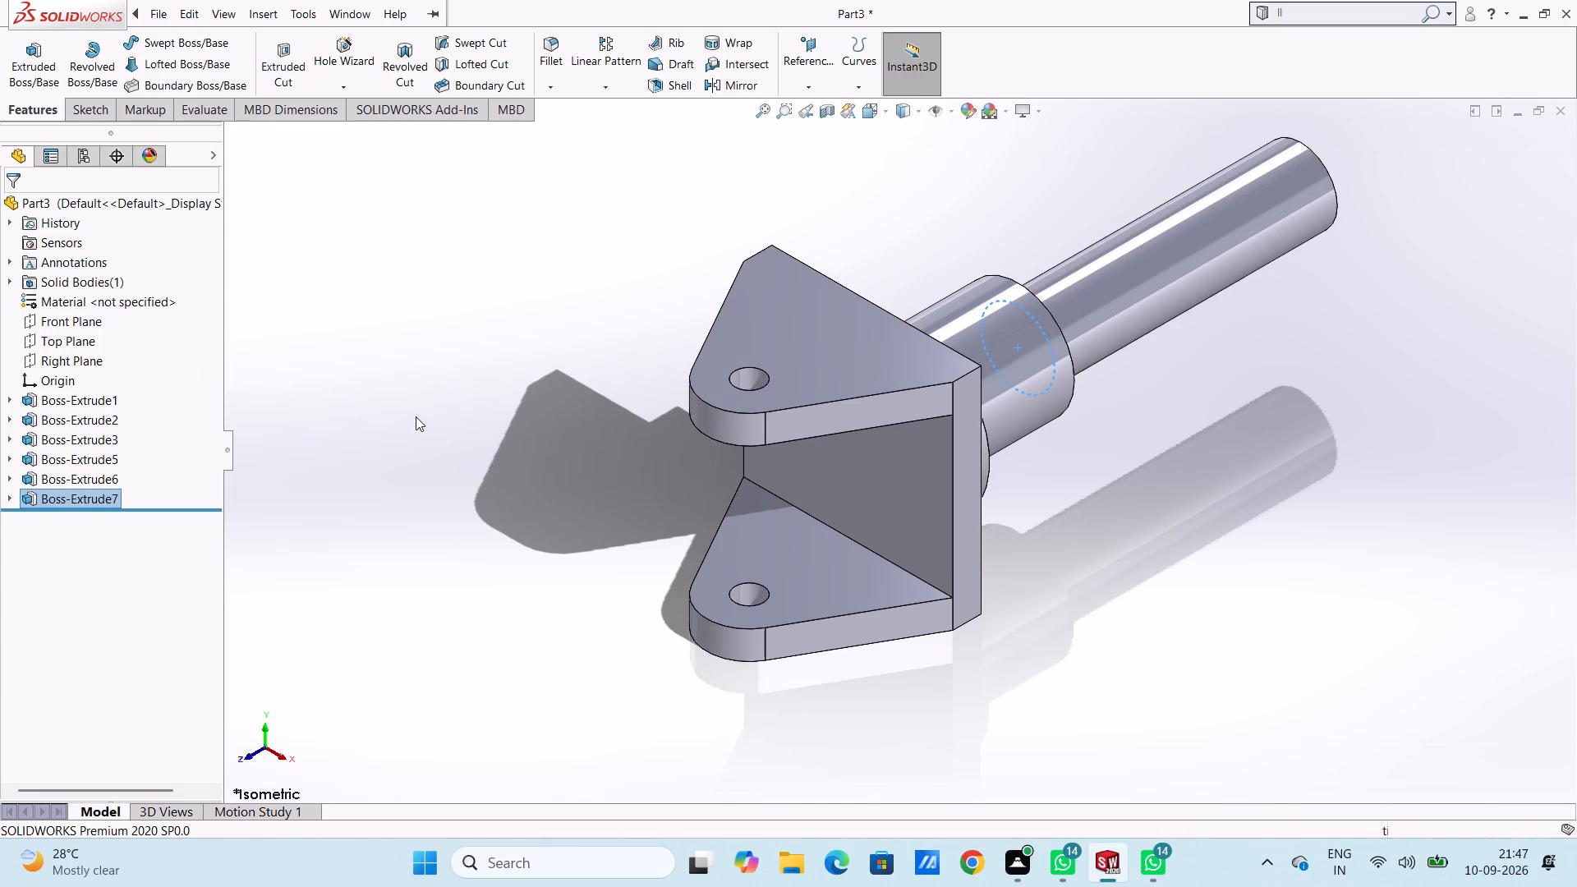
Start a sketch on the end face of the 26 mm shaft.
{"action": "key", "text": "ctrl+2"}
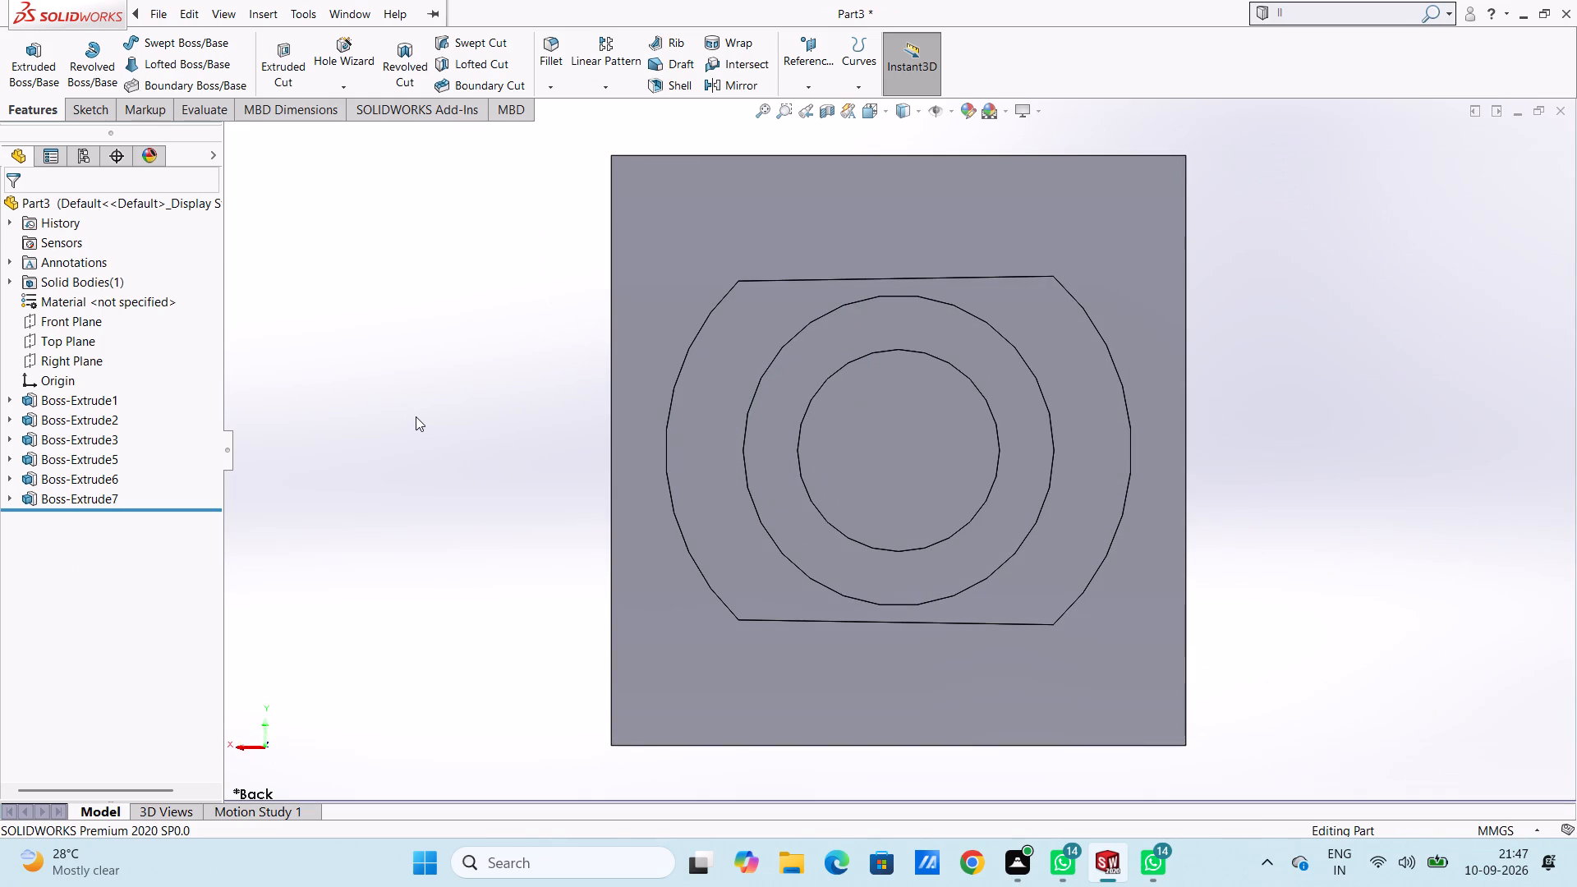
{"action": "key", "text": "ctrl+5"}
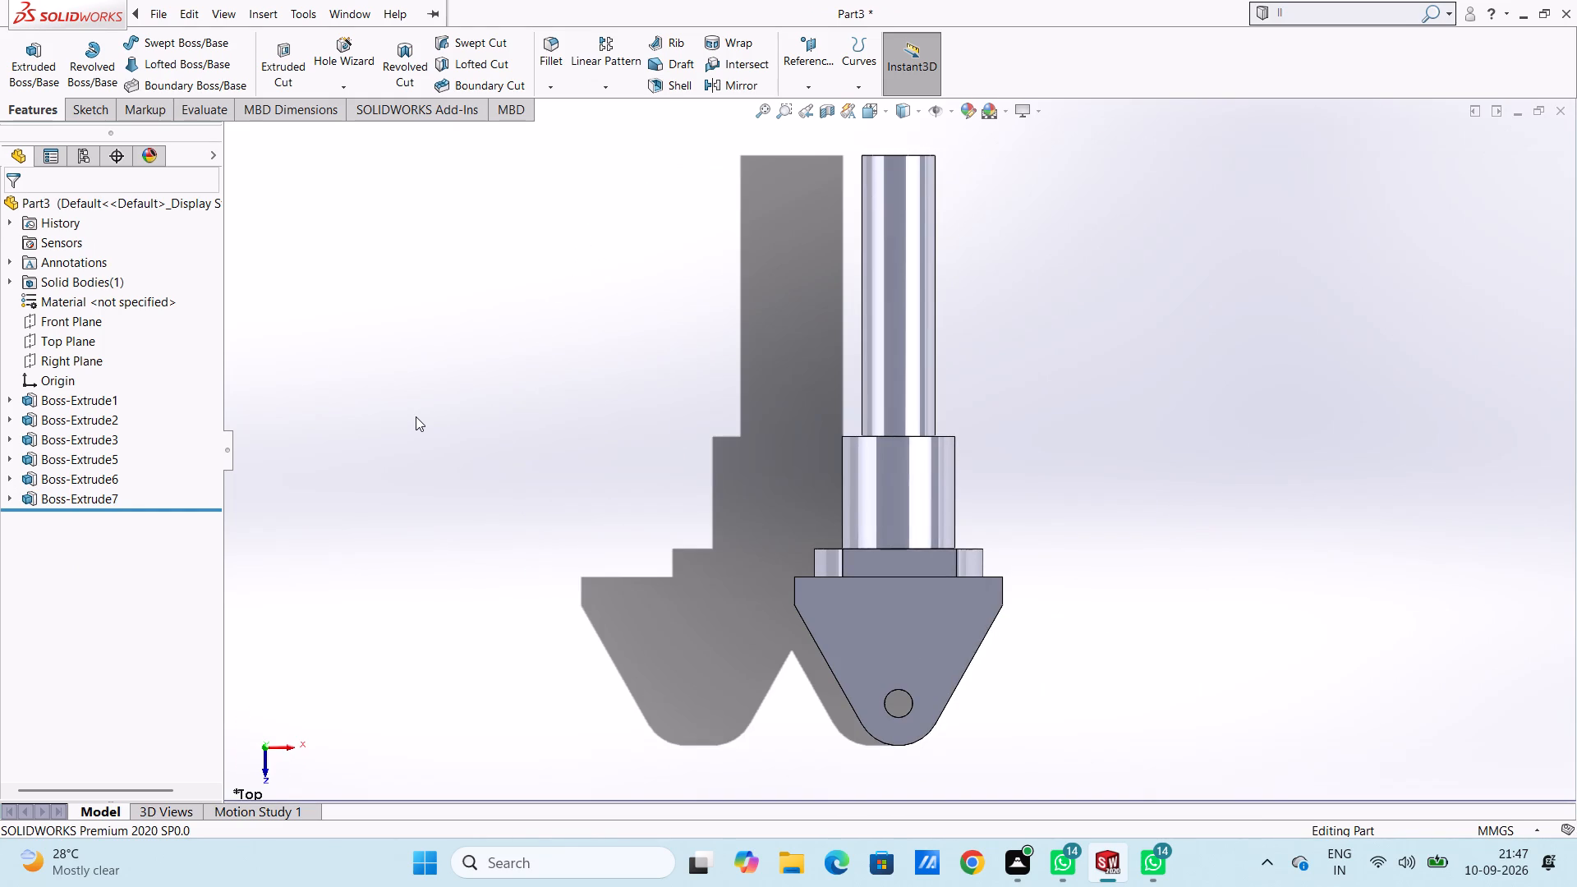
{"action": "key", "text": "ctrl+2"}
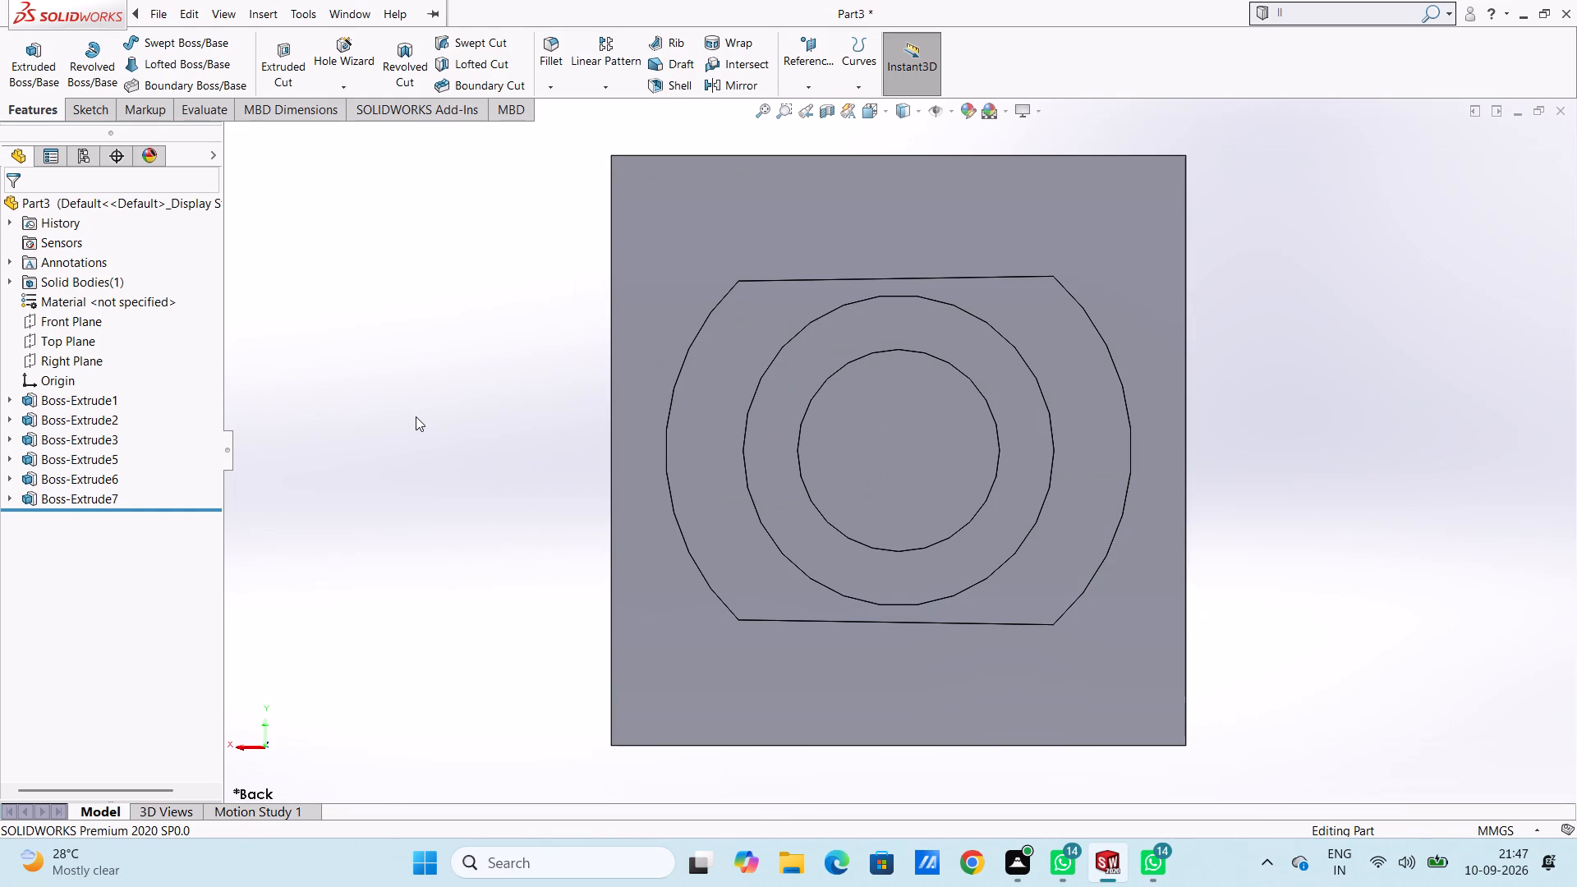
{"action": "left_click", "coordinate": [886, 459]}
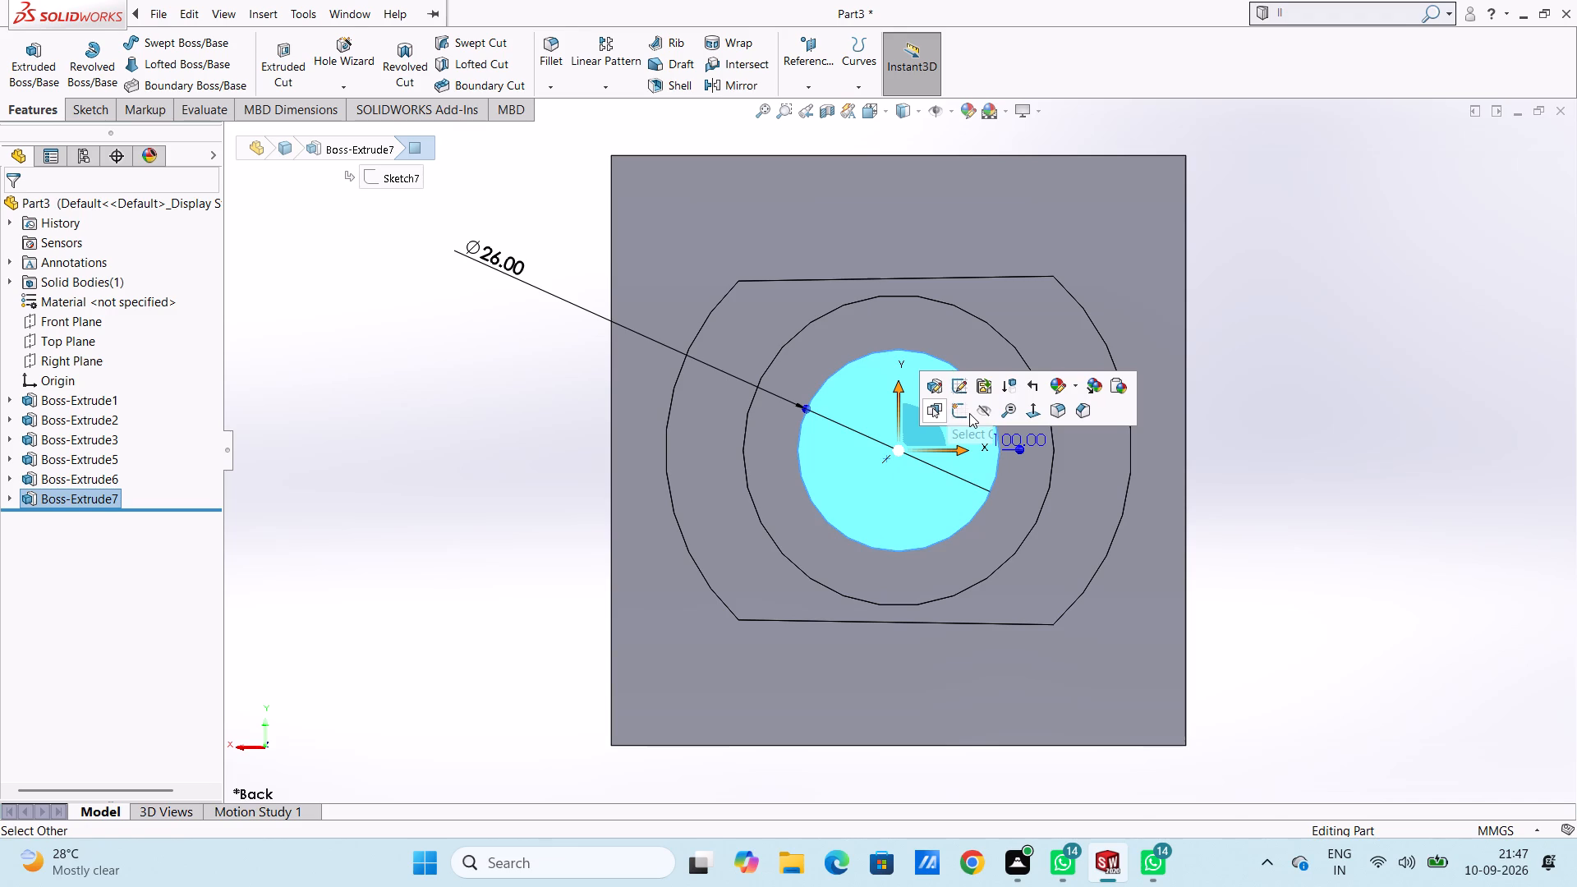
{"action": "left_click", "coordinate": [969, 413]}
{"action": "left_click", "coordinate": [481, 413]}
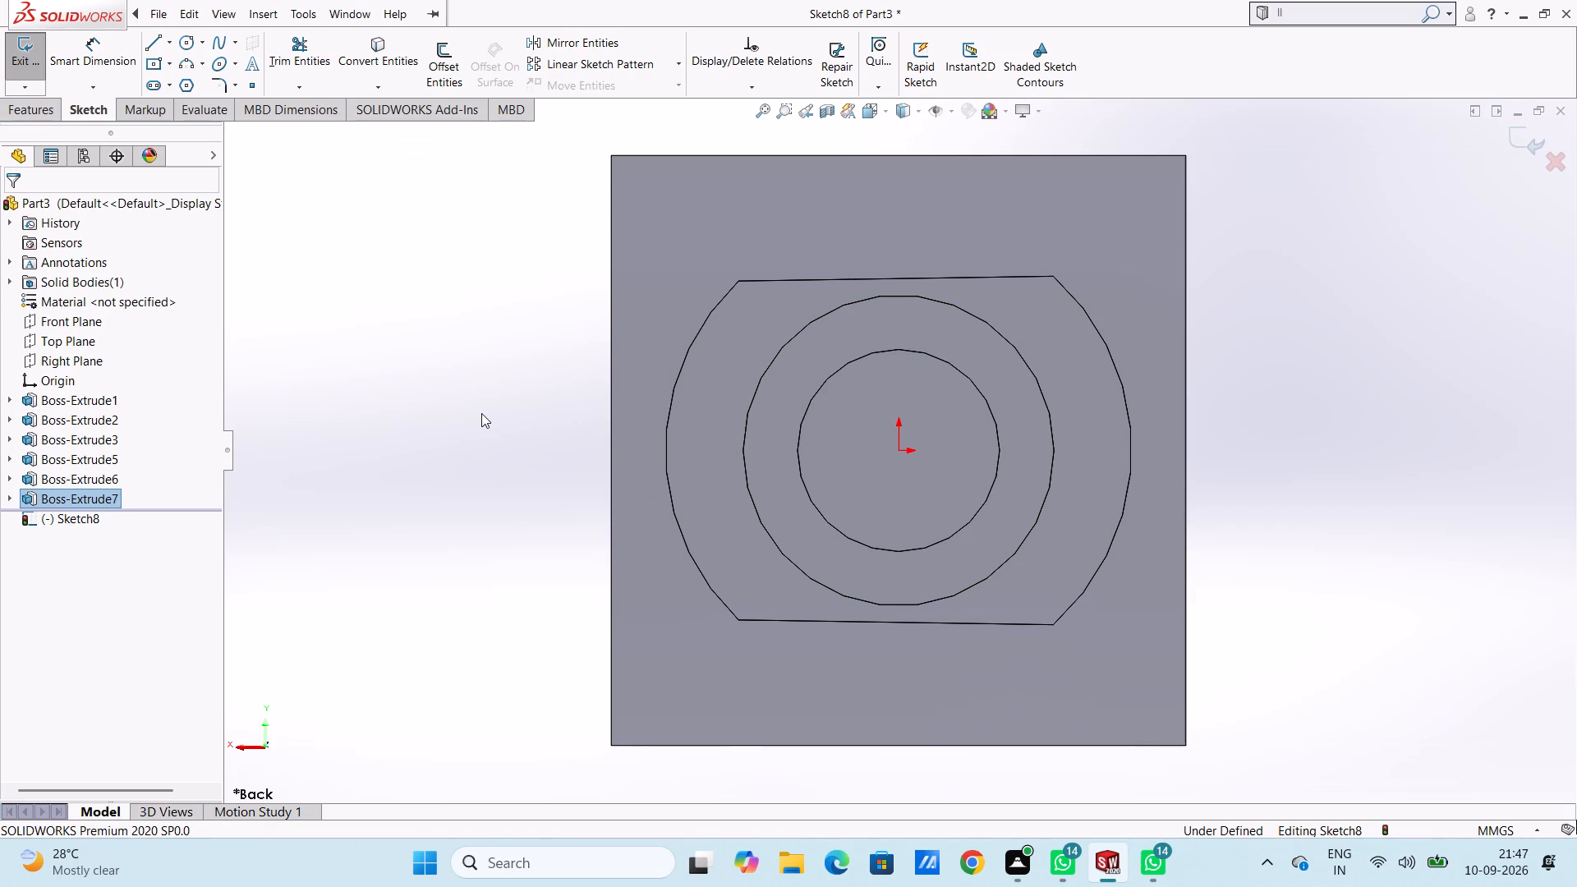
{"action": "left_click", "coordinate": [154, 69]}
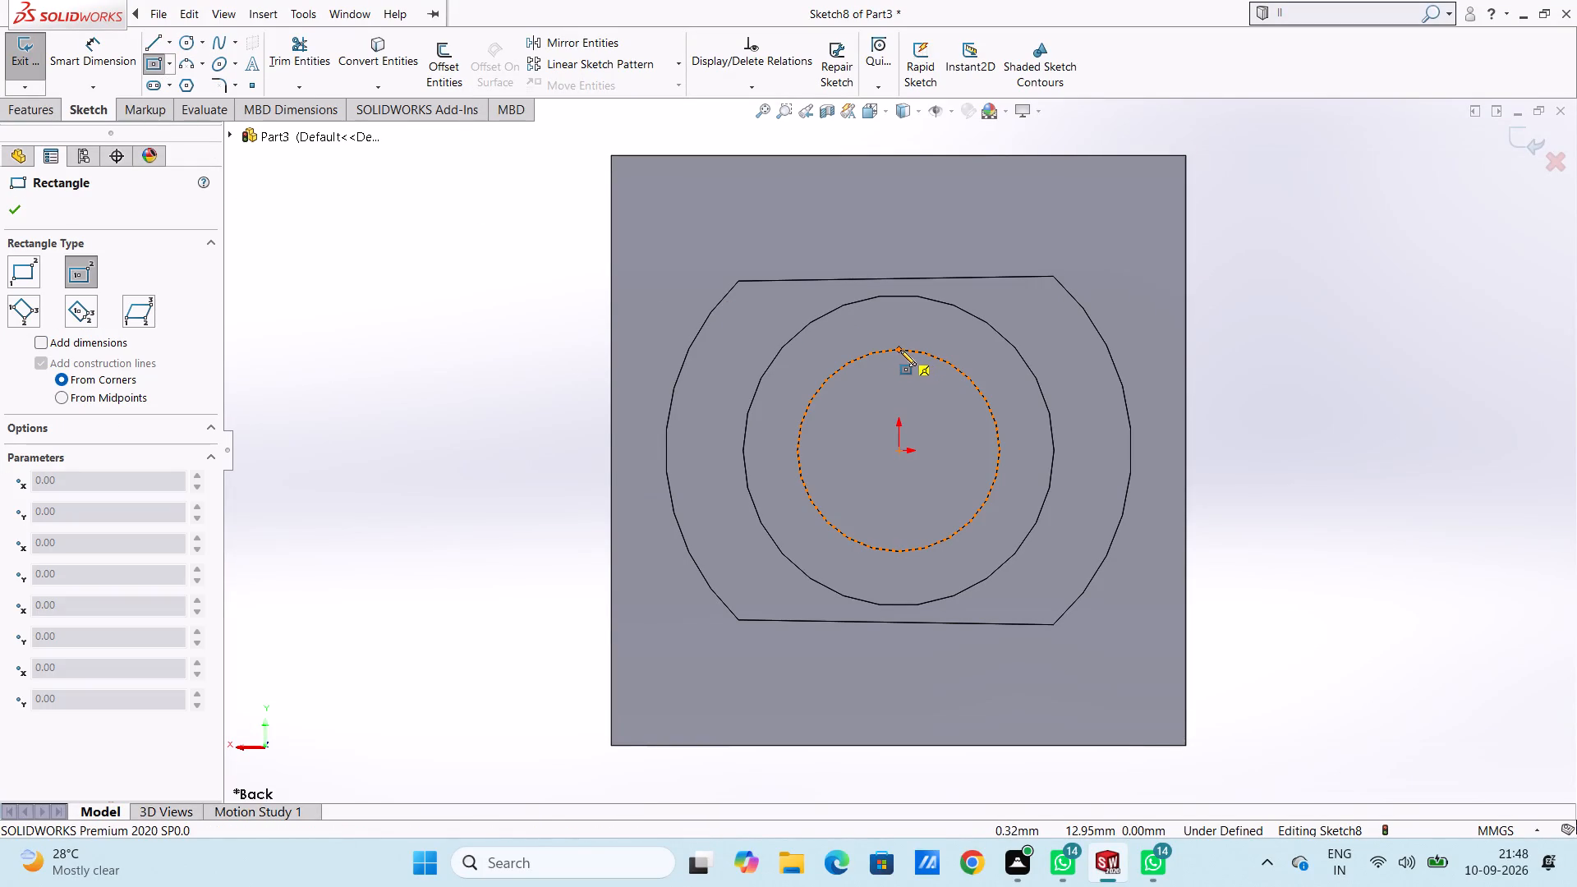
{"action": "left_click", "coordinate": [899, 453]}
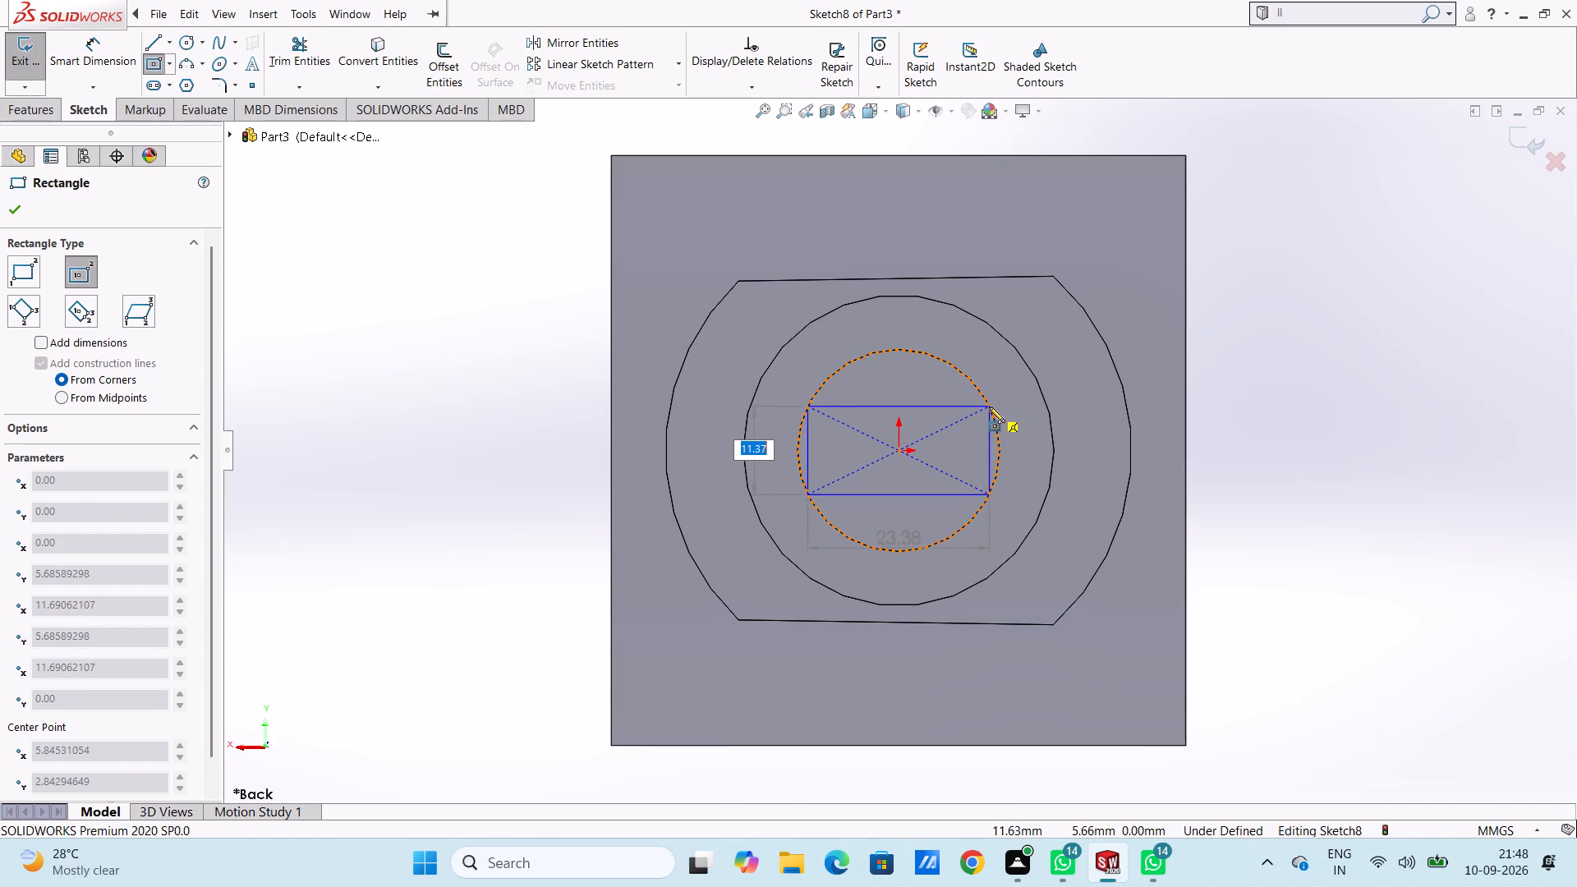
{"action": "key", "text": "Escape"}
Draw a 5 mm vertical line from the top quadrant of the shaft's circular edge down toward the origin.
{"action": "key", "text": "l"}
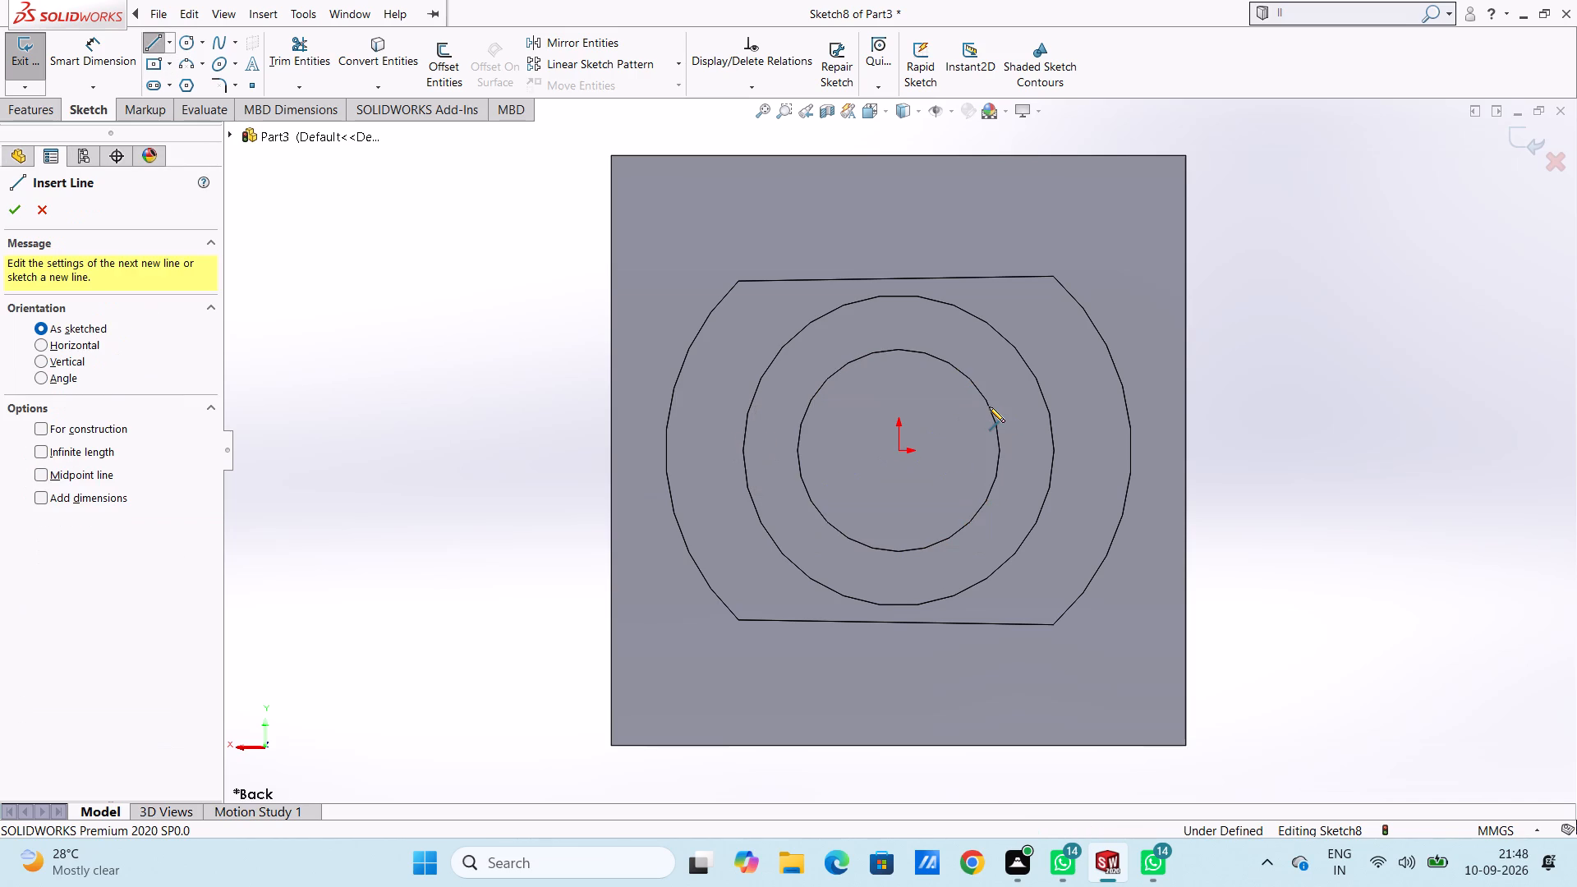
{"action": "left_click", "coordinate": [899, 351]}
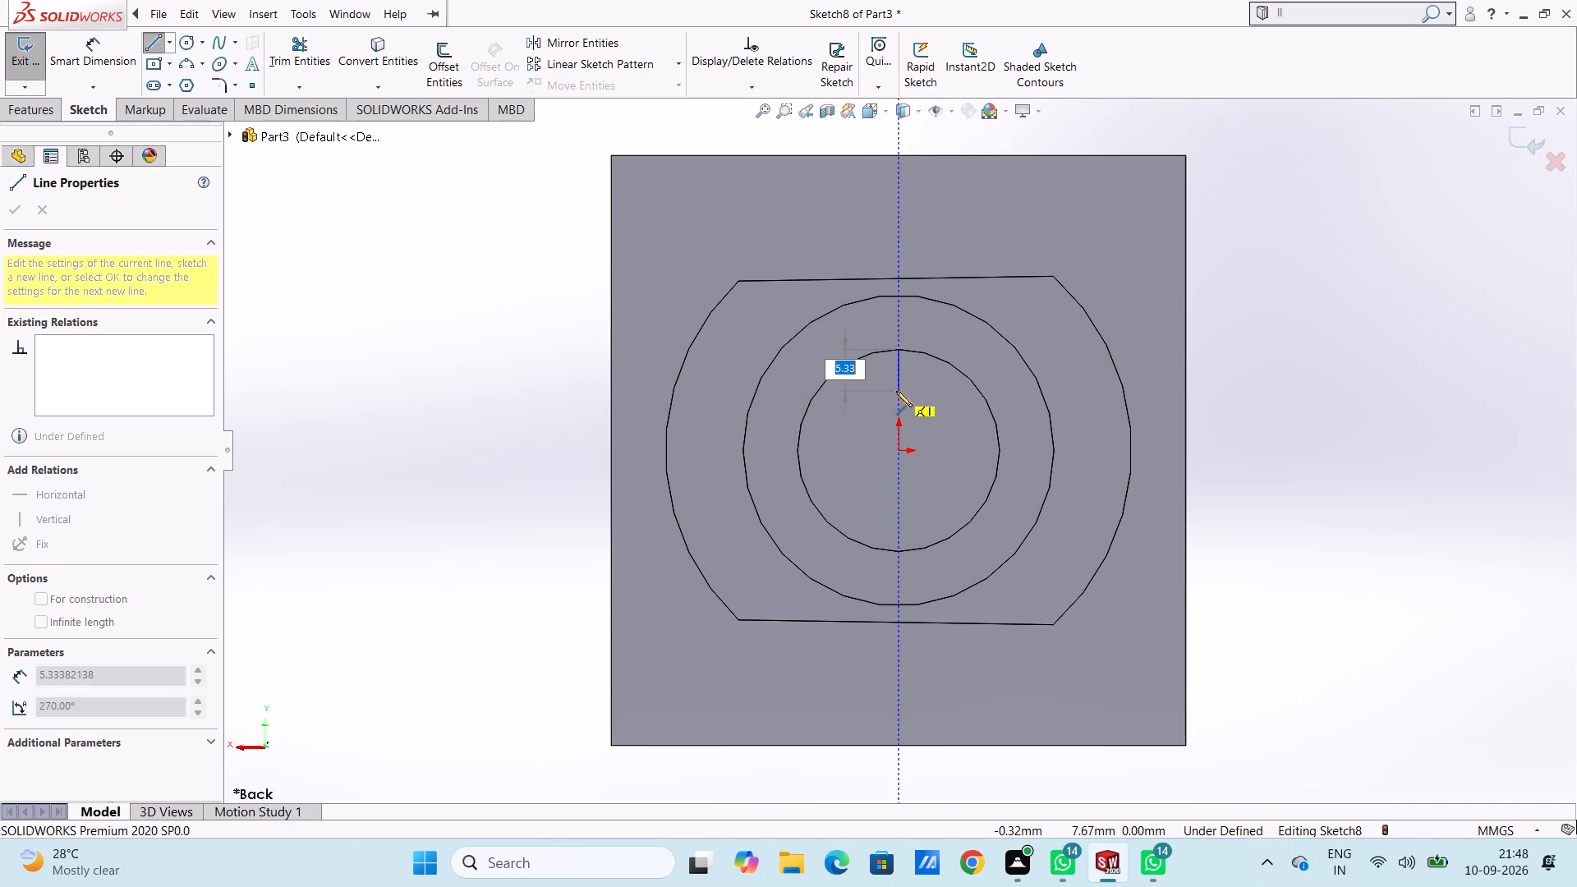
{"action": "key", "text": "5"}
{"action": "key", "text": "Return"}
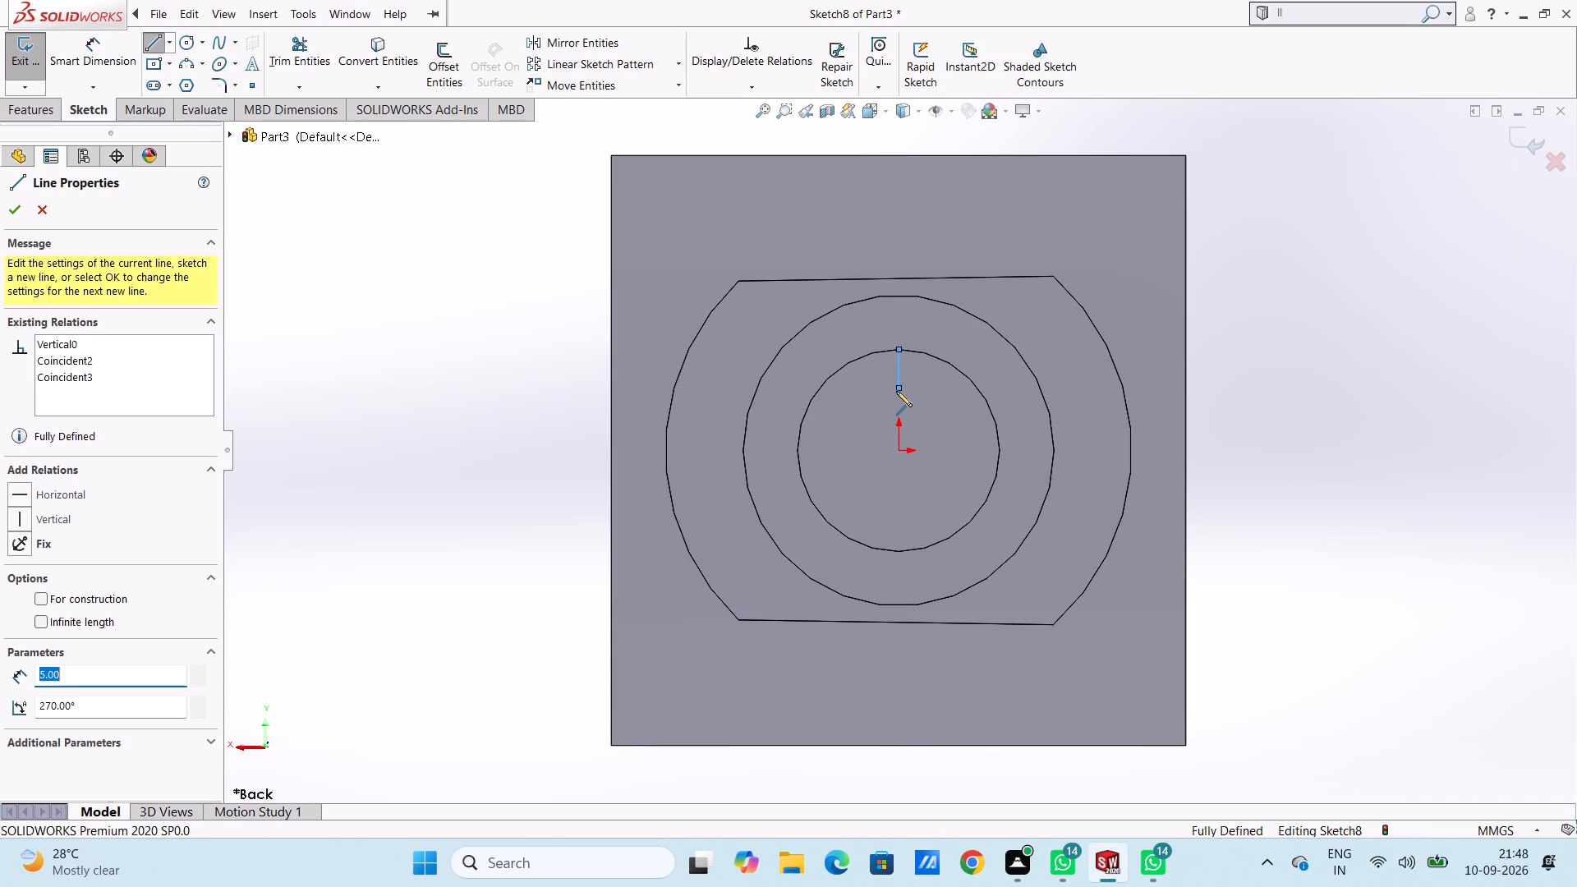
{"action": "key", "text": "Escape"}
{"action": "key", "text": "Escape"}
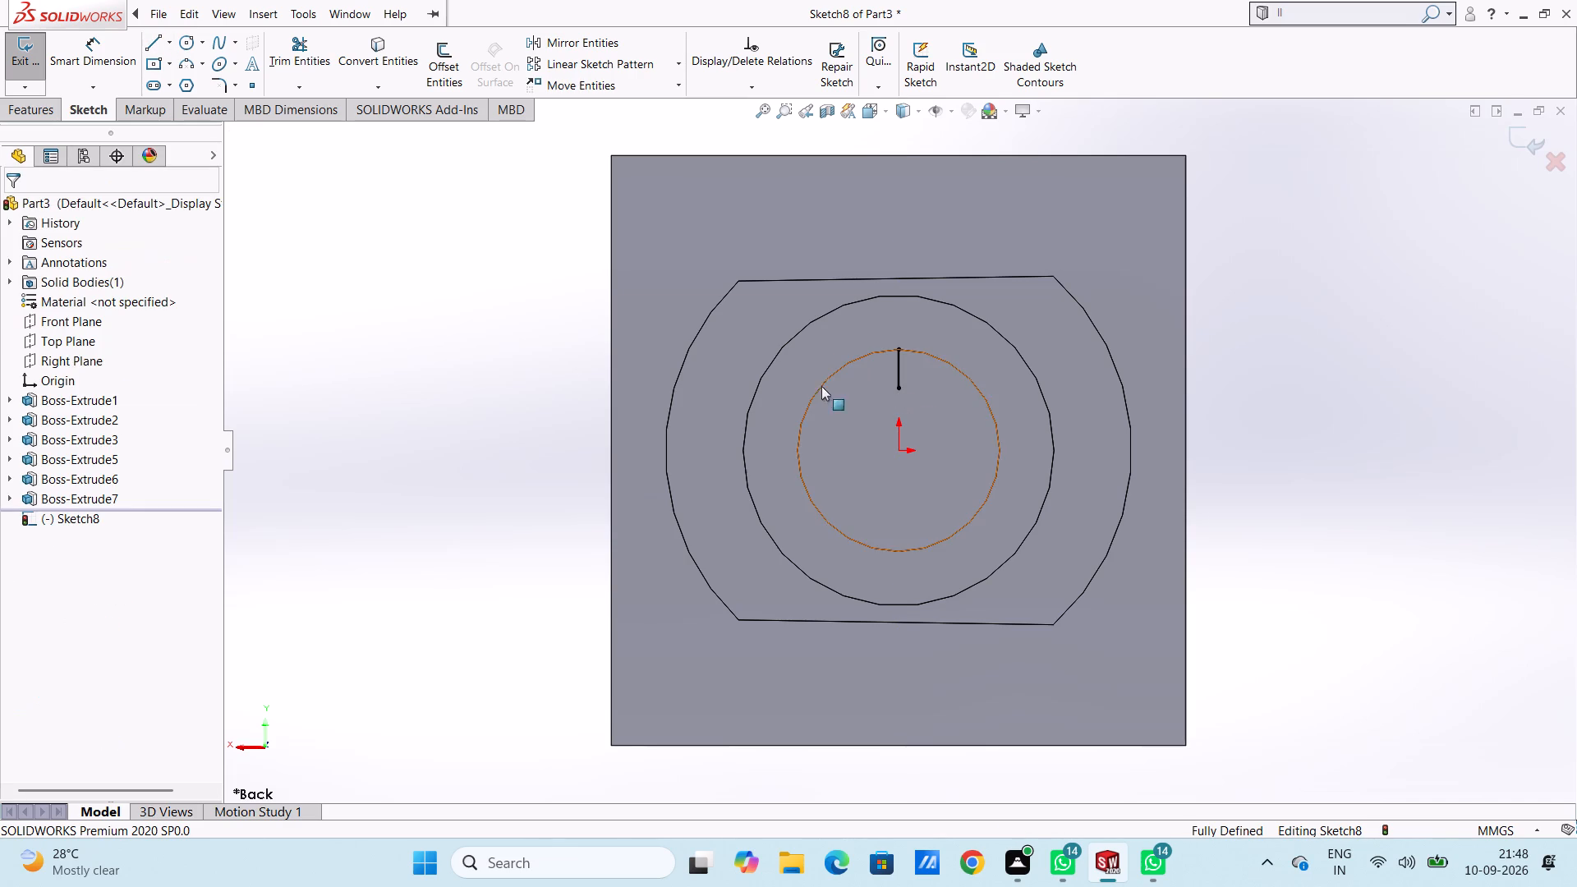
Draw a horizontal 26 mm line through the origin between the side quadrants of the shaft's circular edge.
{"action": "left_click", "coordinate": [156, 43]}
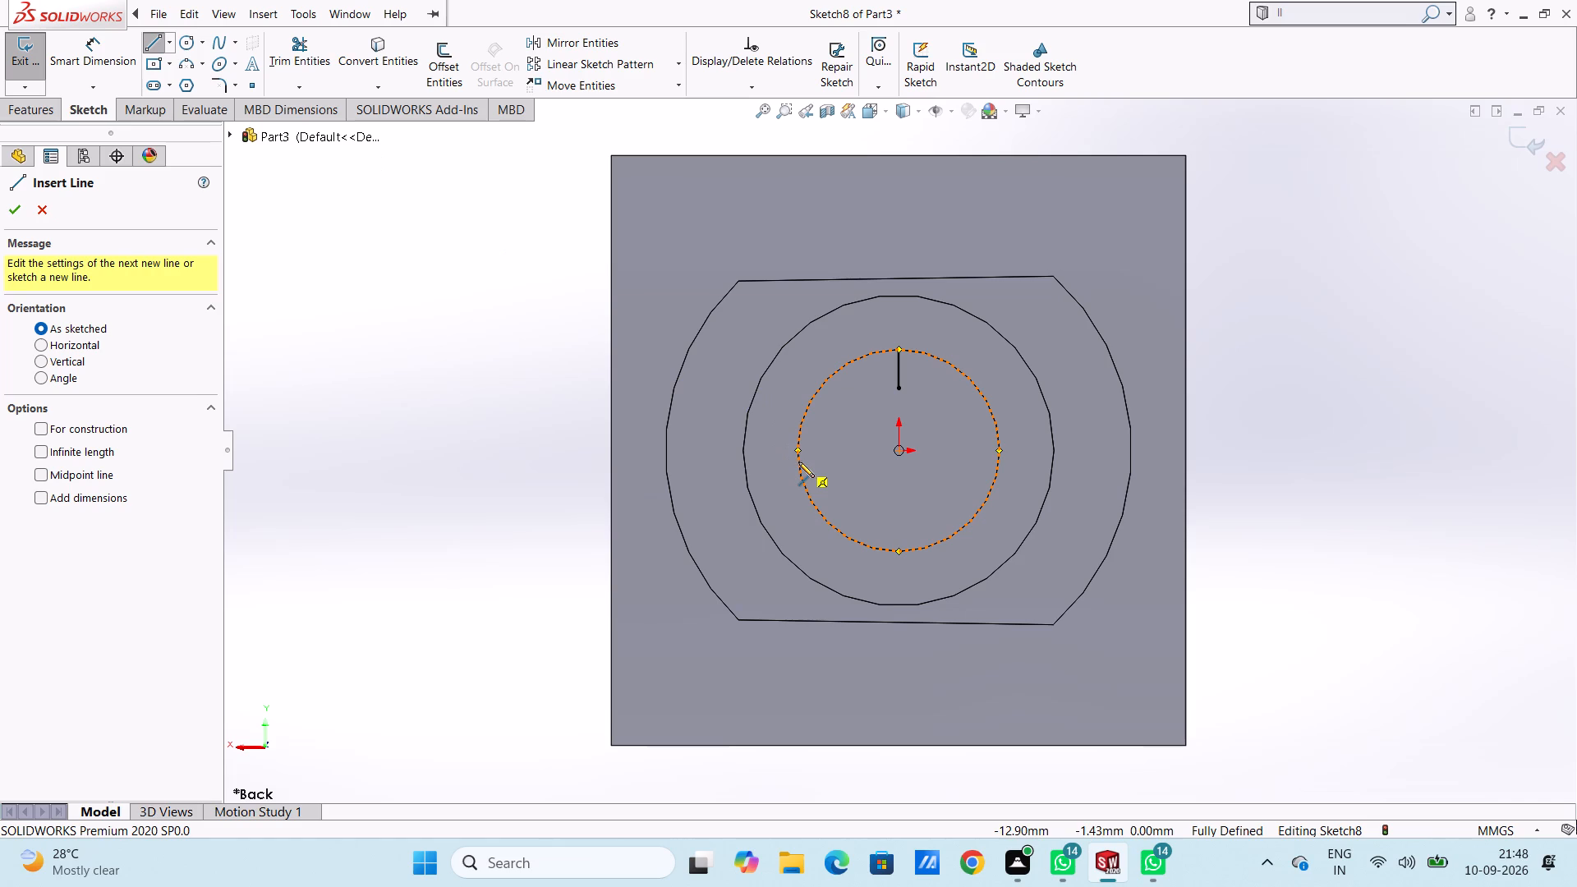
{"action": "left_click", "coordinate": [795, 452]}
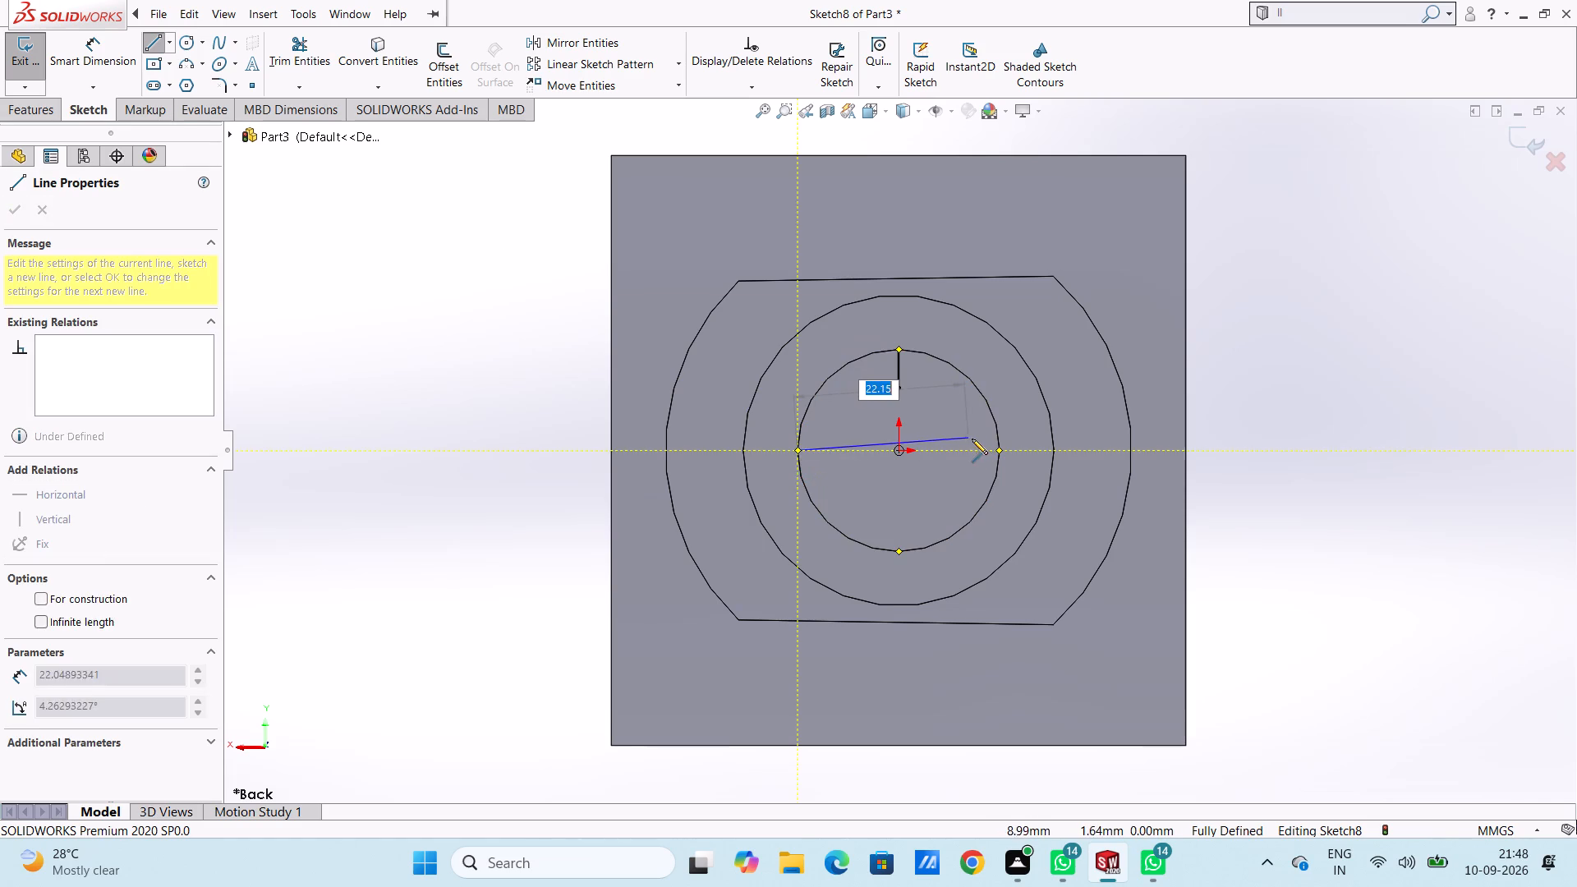
{"action": "left_click", "coordinate": [997, 449]}
{"action": "key", "text": "Escape"}
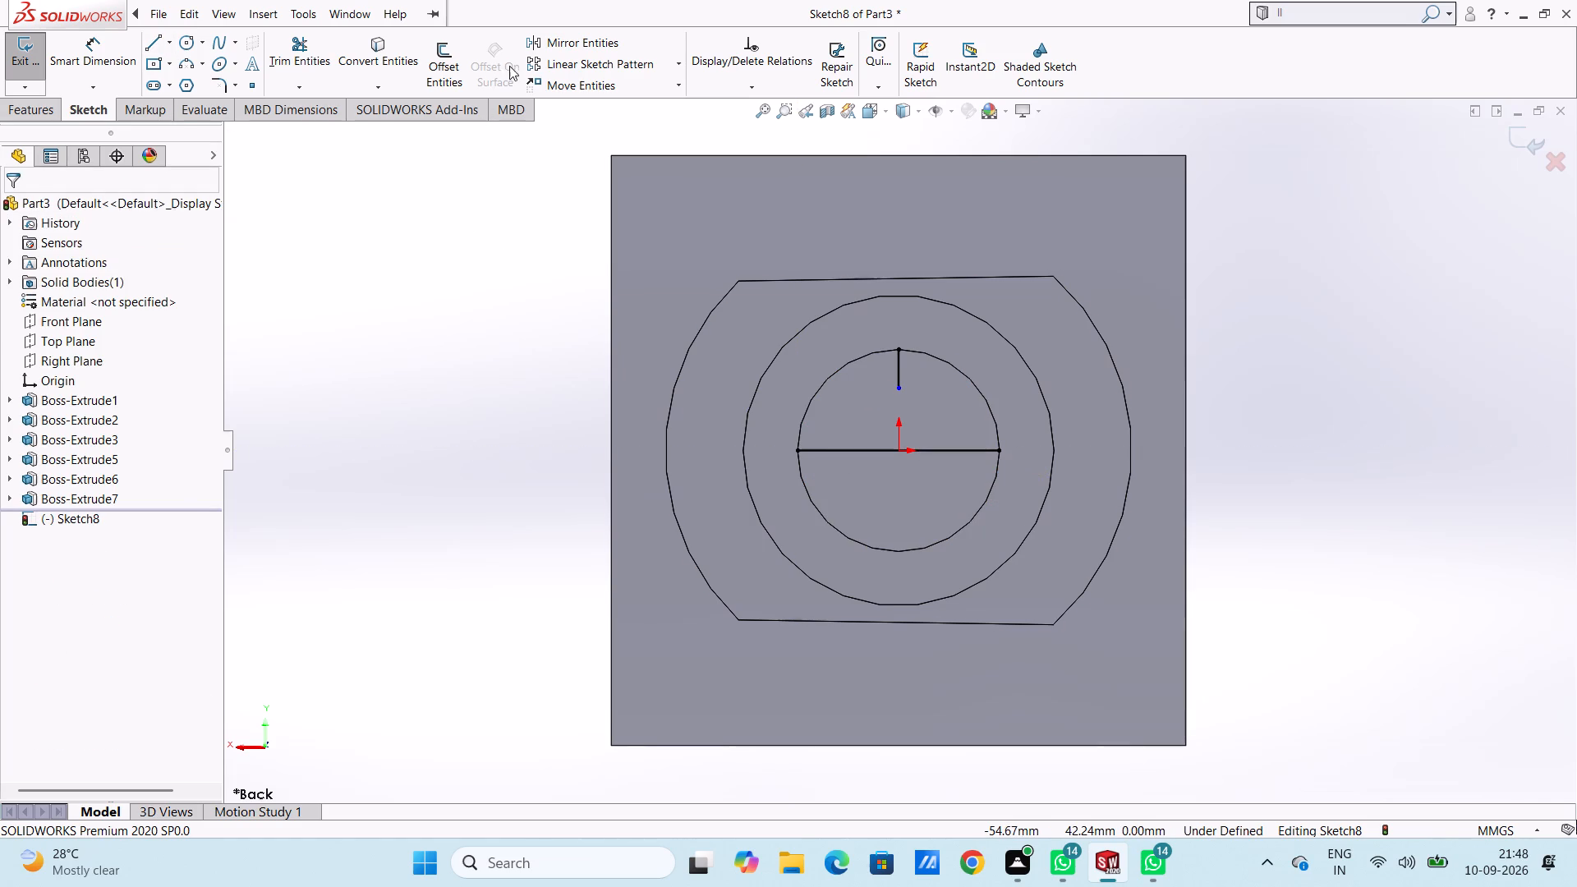
Offset the horizontal centre line 8 mm upward in one direction only, with the offset dimension added.
{"action": "left_click", "coordinate": [448, 61]}
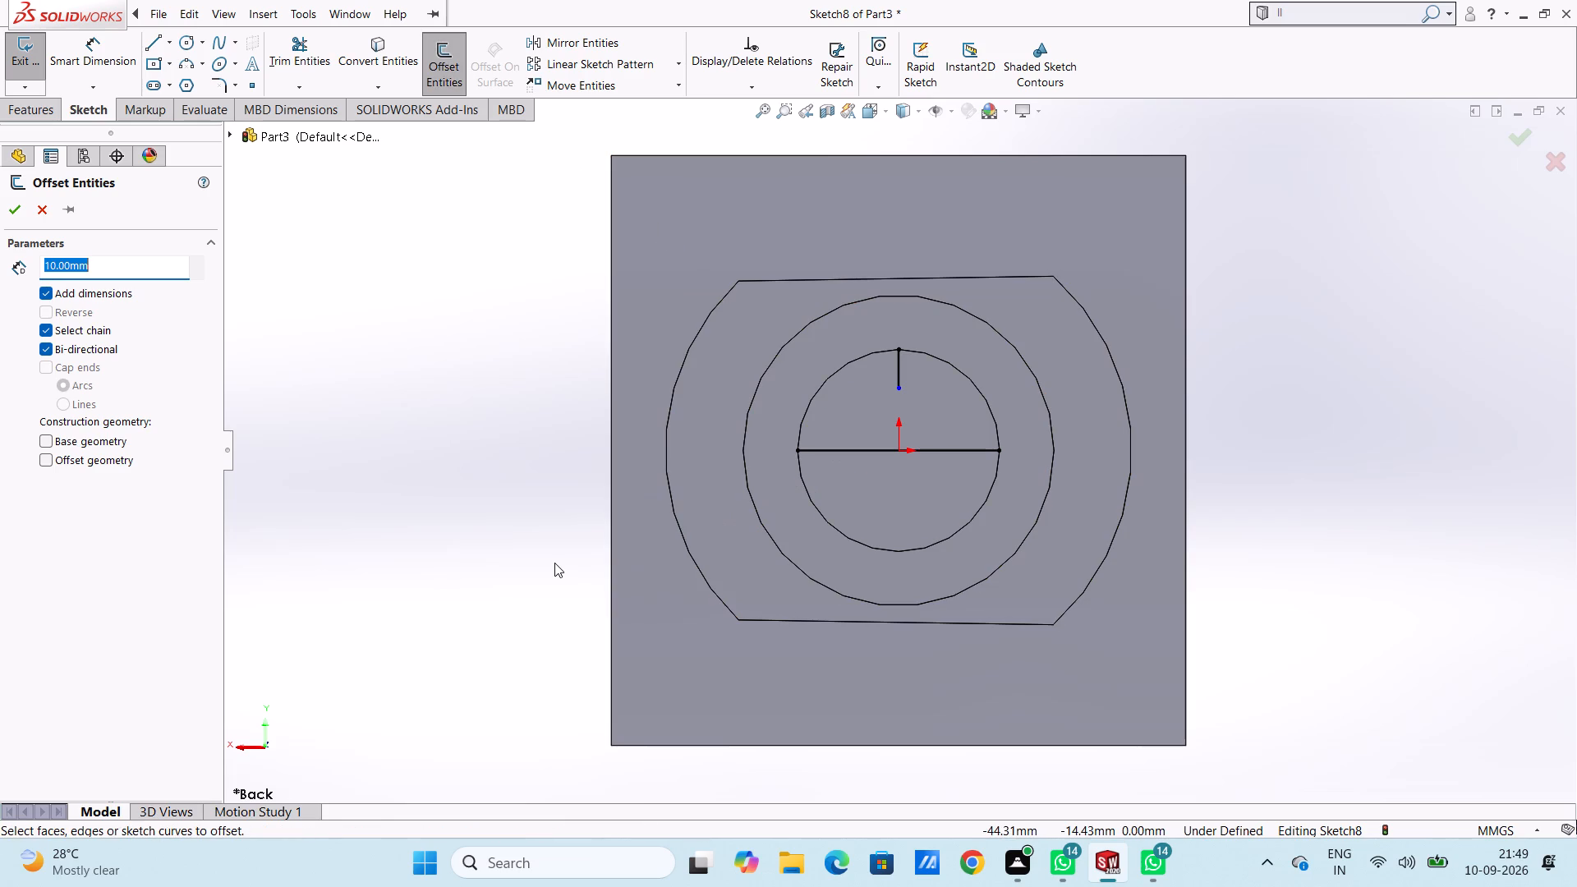
{"action": "key", "text": "8"}
{"action": "key", "text": "Return"}
{"action": "left_click", "coordinate": [881, 449]}
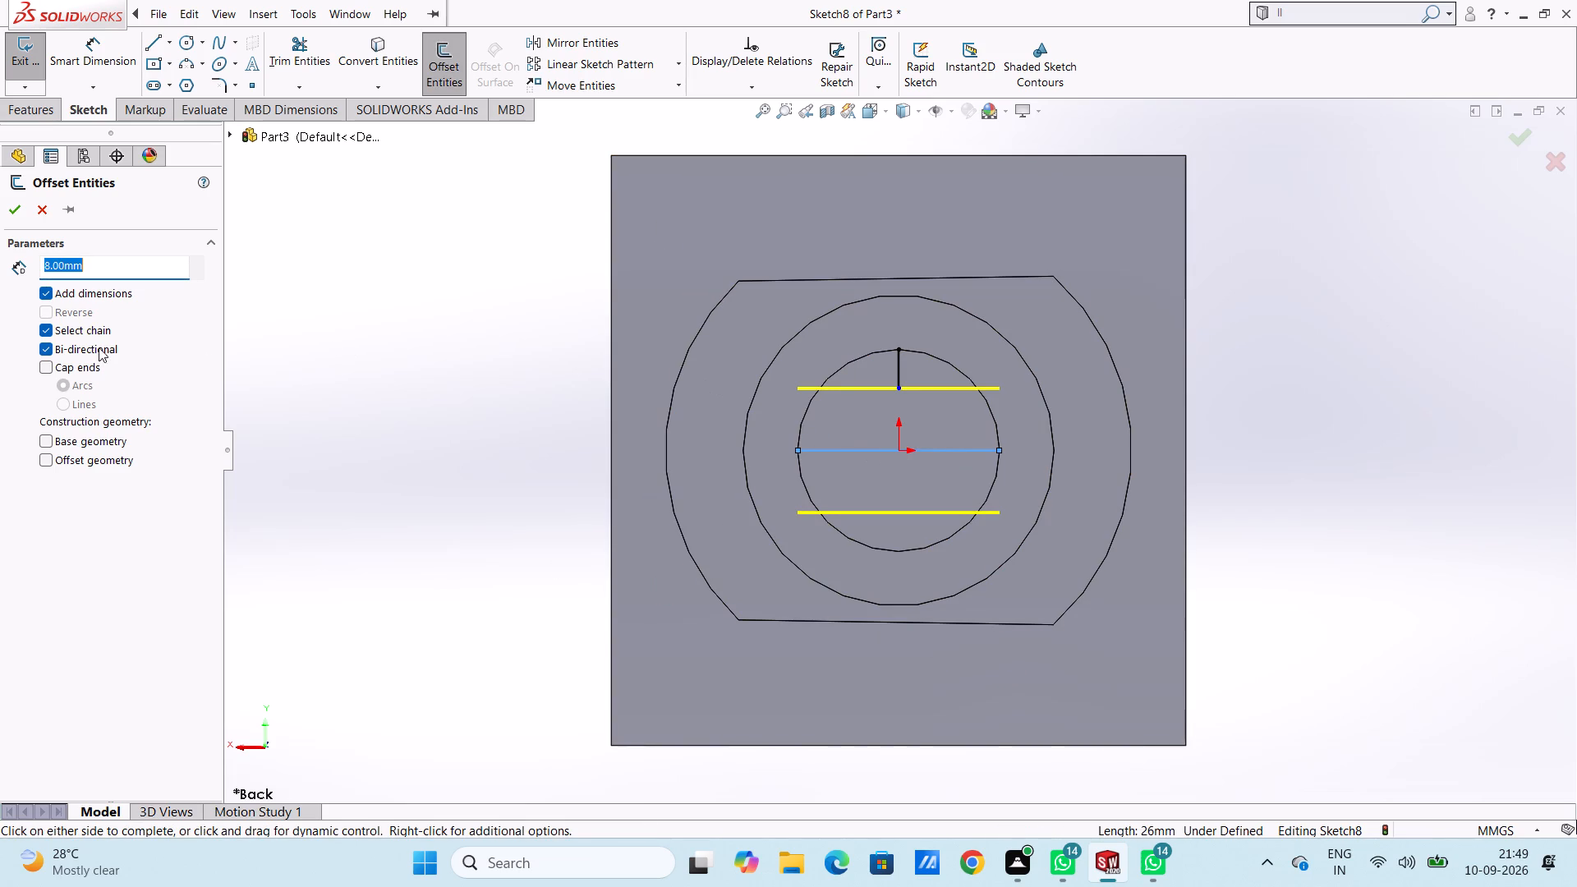
{"action": "left_click", "coordinate": [51, 349]}
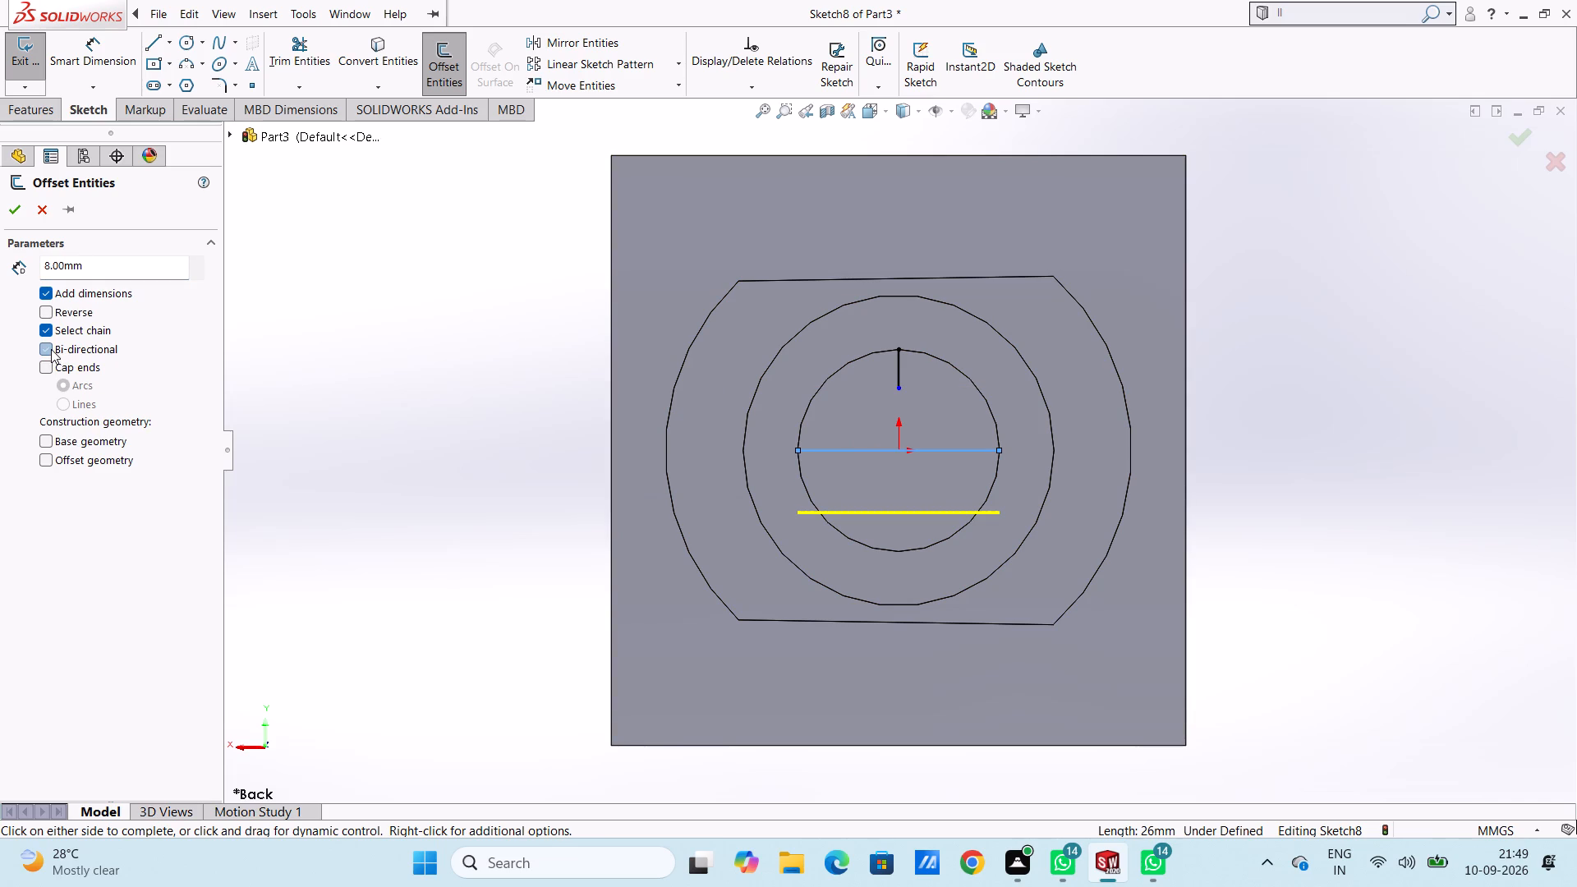
{"action": "left_click", "coordinate": [44, 312]}
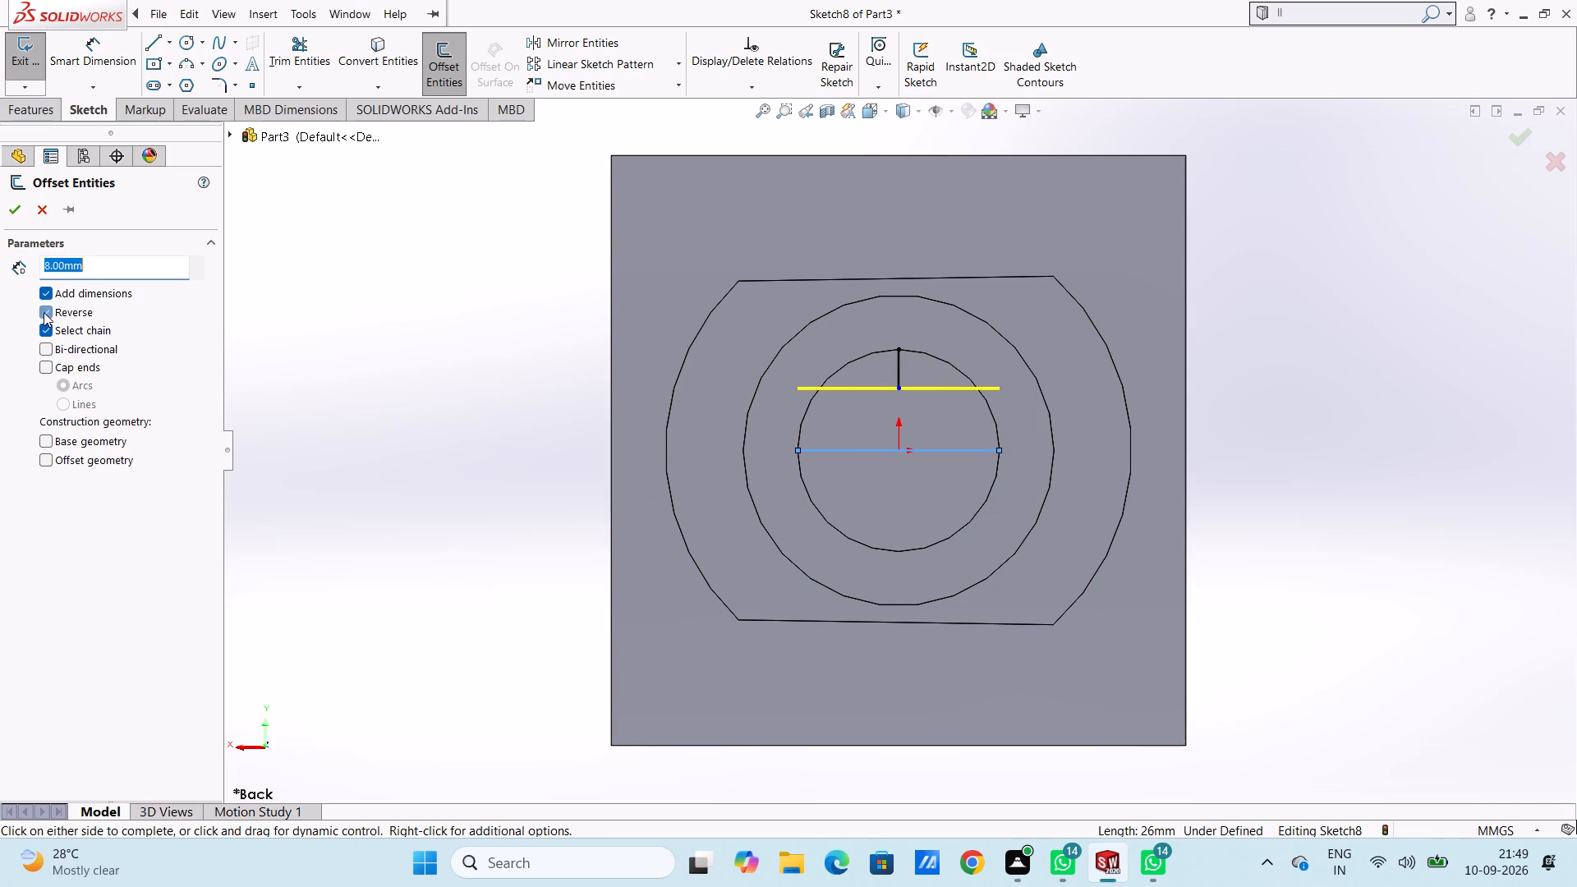
{"action": "left_click", "coordinate": [20, 213]}
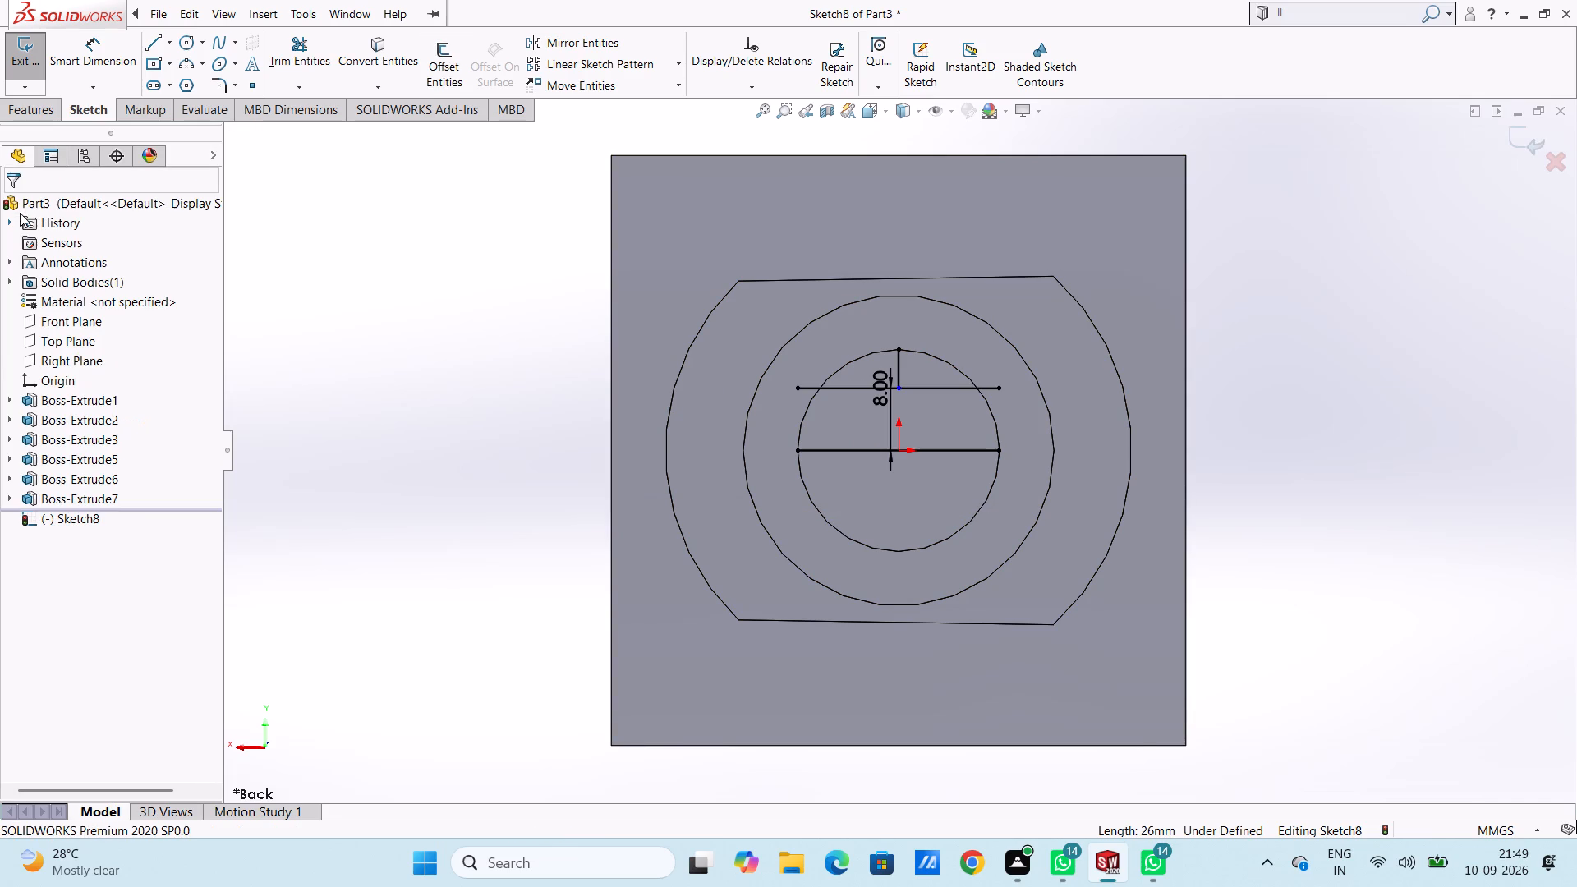
Draw a 13 mm radius three-point arc along the shaft's upper edge between its two intersections with the offset line.
{"action": "left_click", "coordinate": [298, 57]}
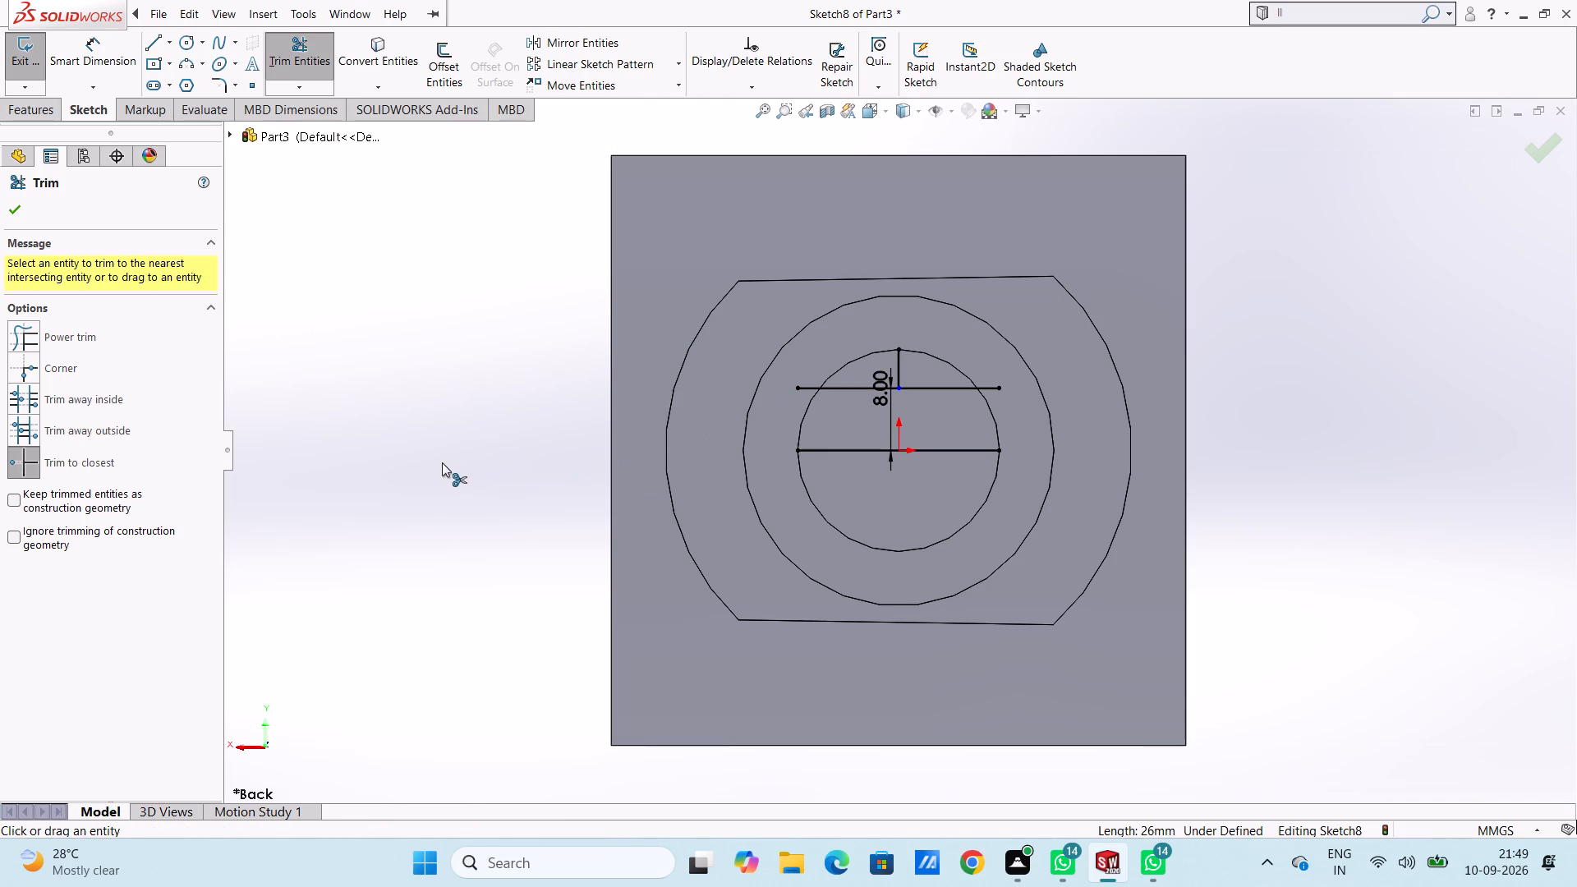
{"action": "key", "text": "Escape"}
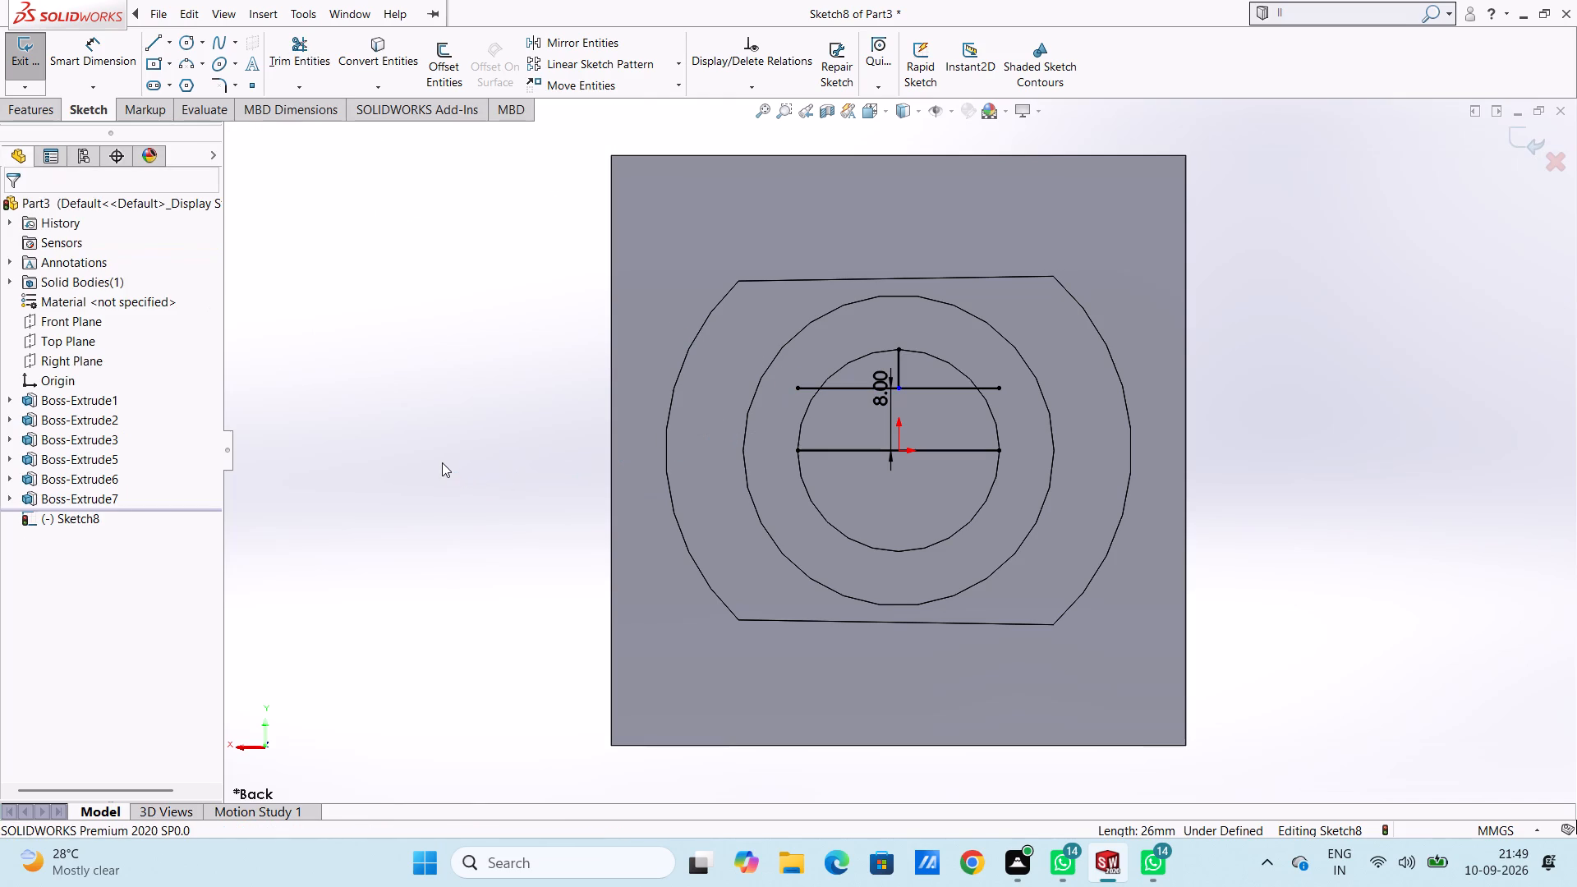
{"action": "left_click", "coordinate": [185, 41]}
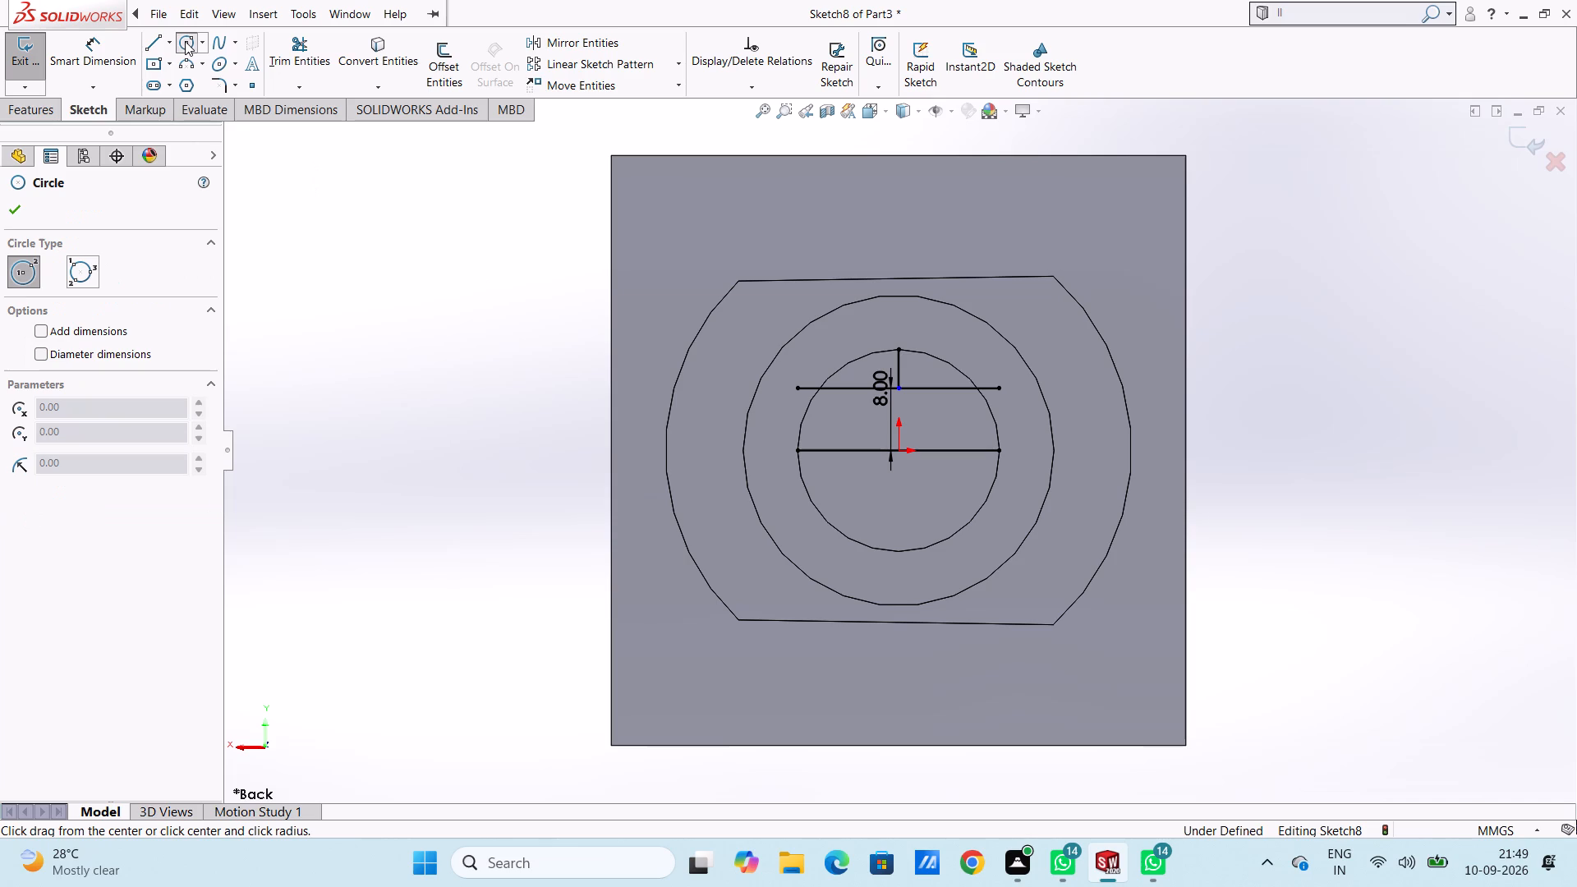
{"action": "left_click", "coordinate": [178, 58]}
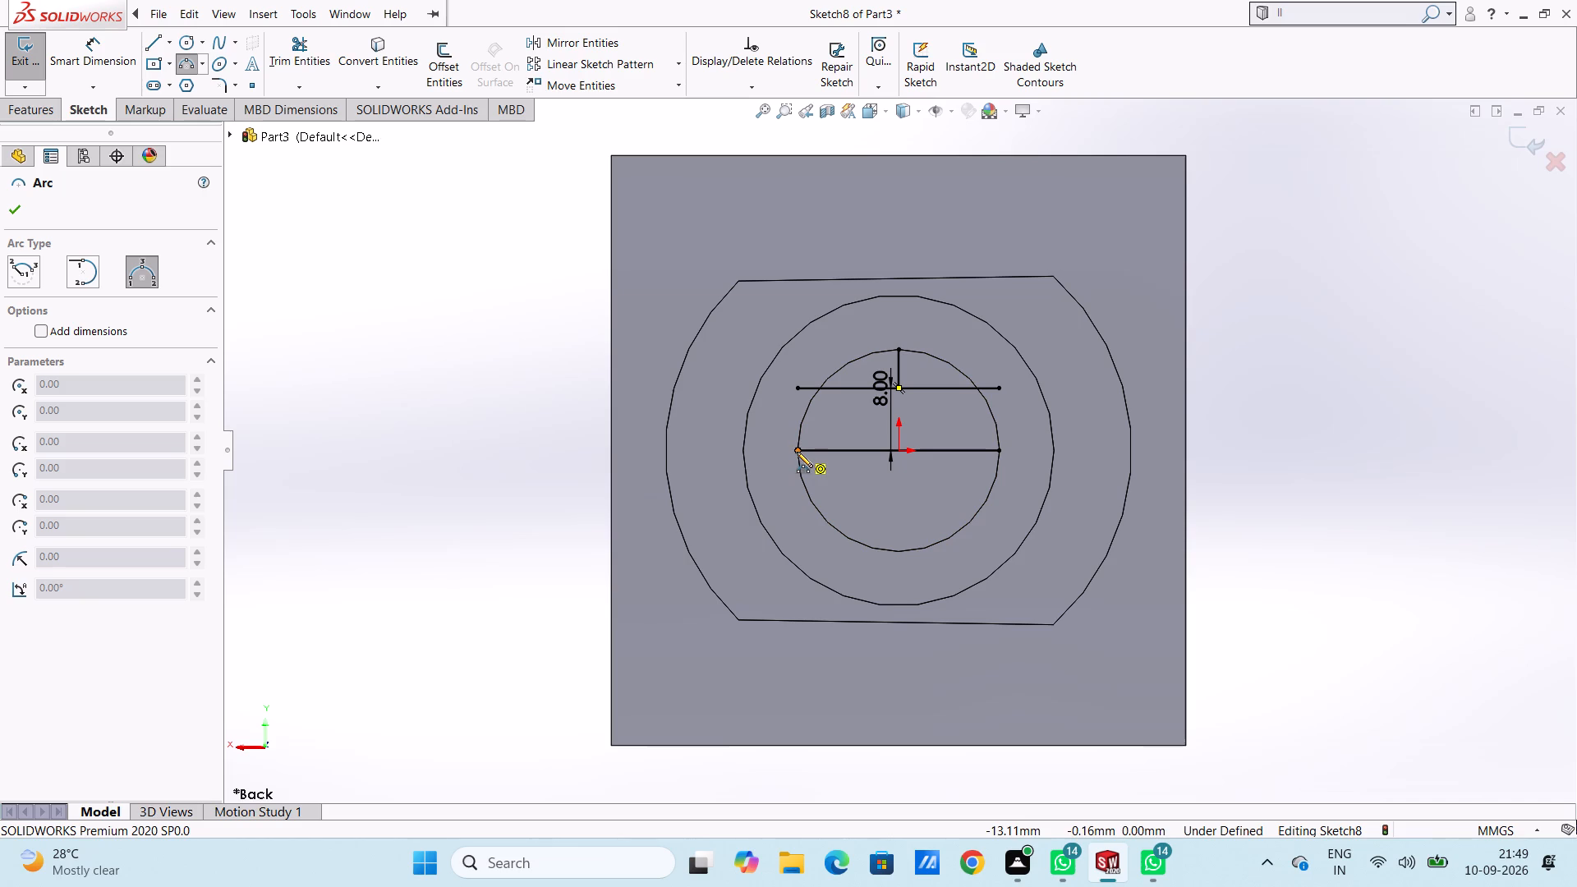
{"action": "left_click", "coordinate": [820, 388]}
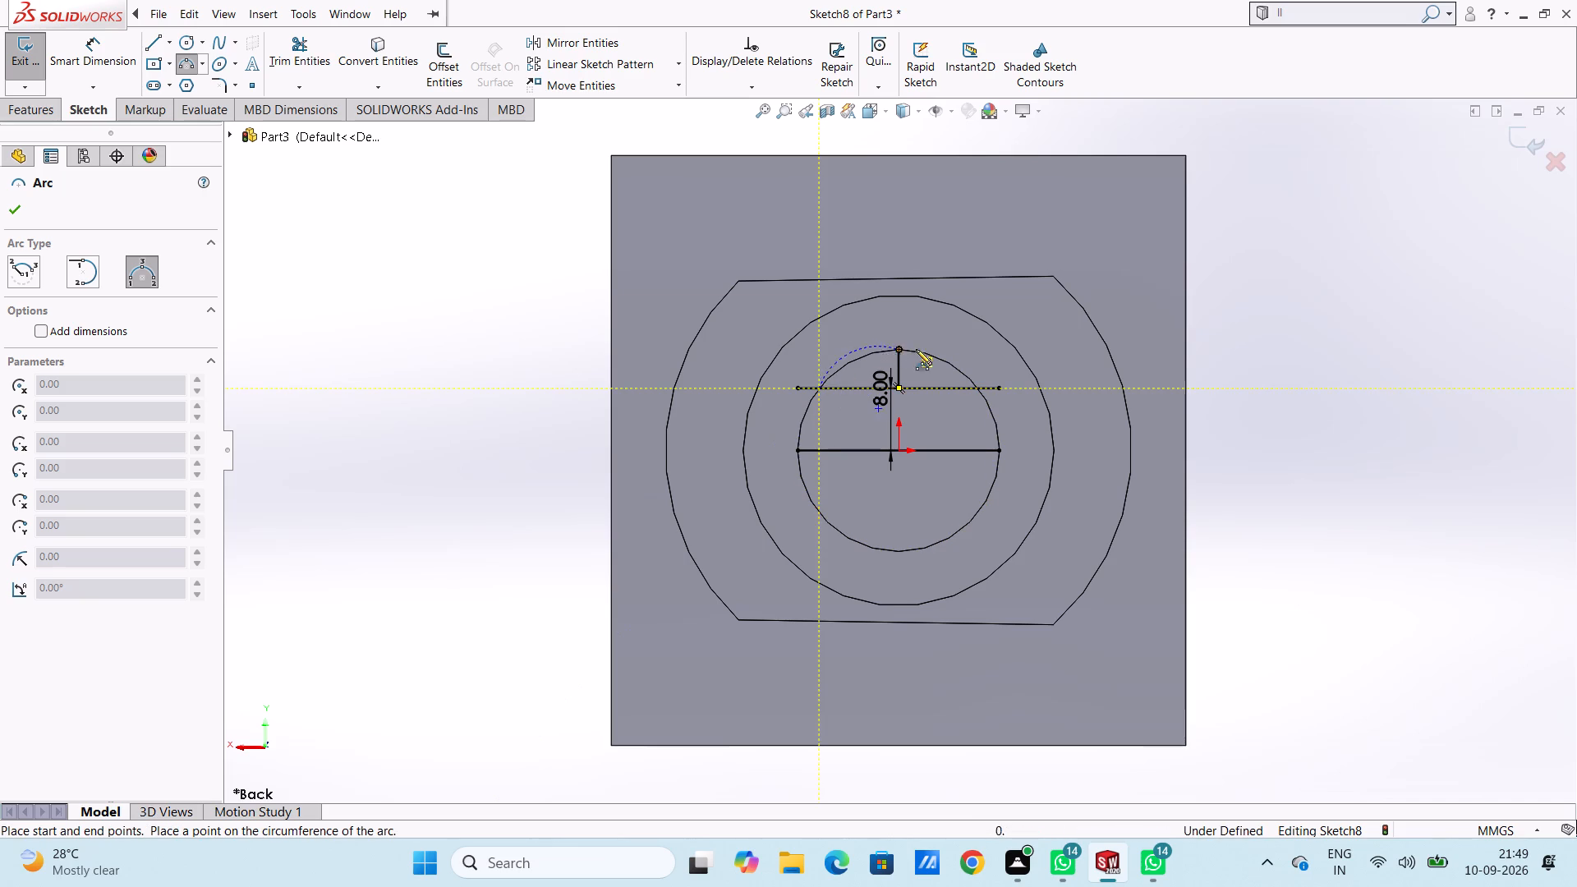
{"action": "left_click", "coordinate": [977, 388]}
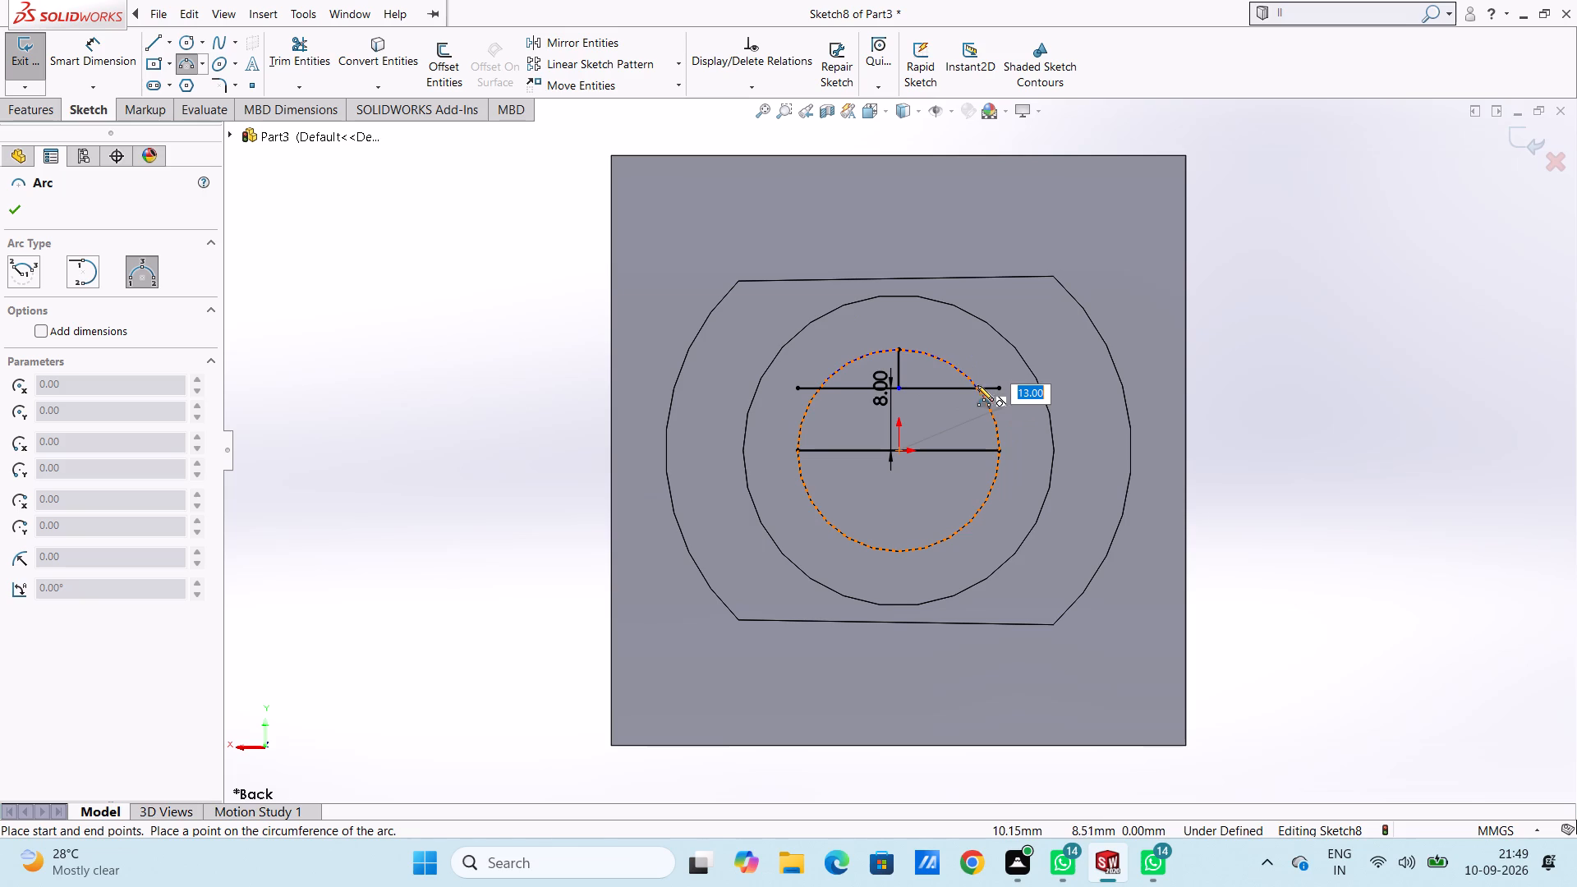
{"action": "key", "text": "Return"}
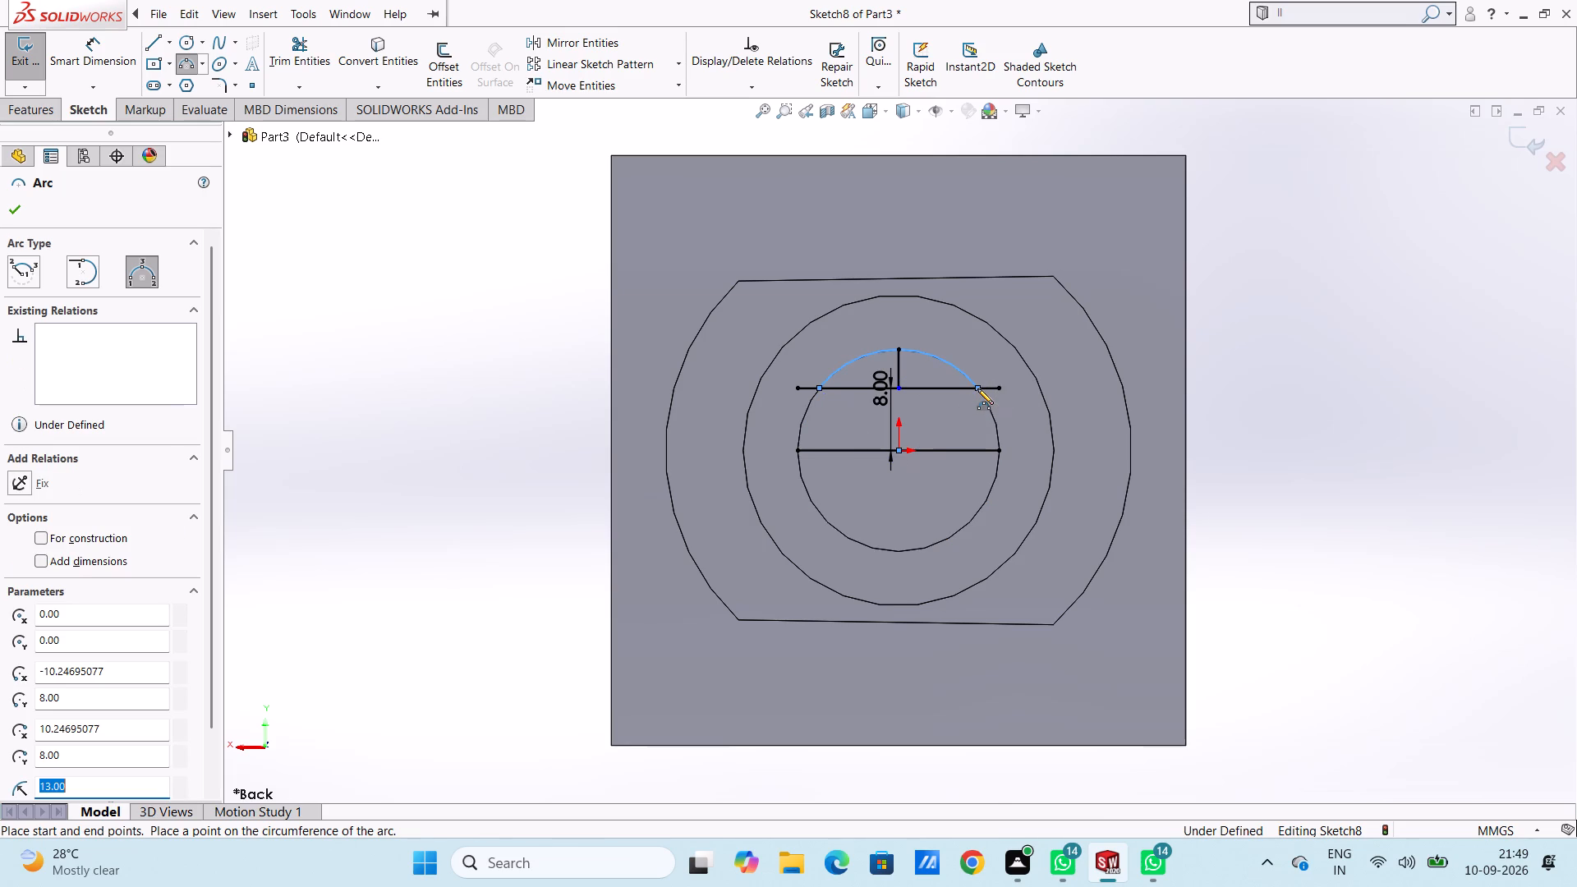
{"action": "key", "text": "Escape"}
{"action": "key", "text": "Escape"}
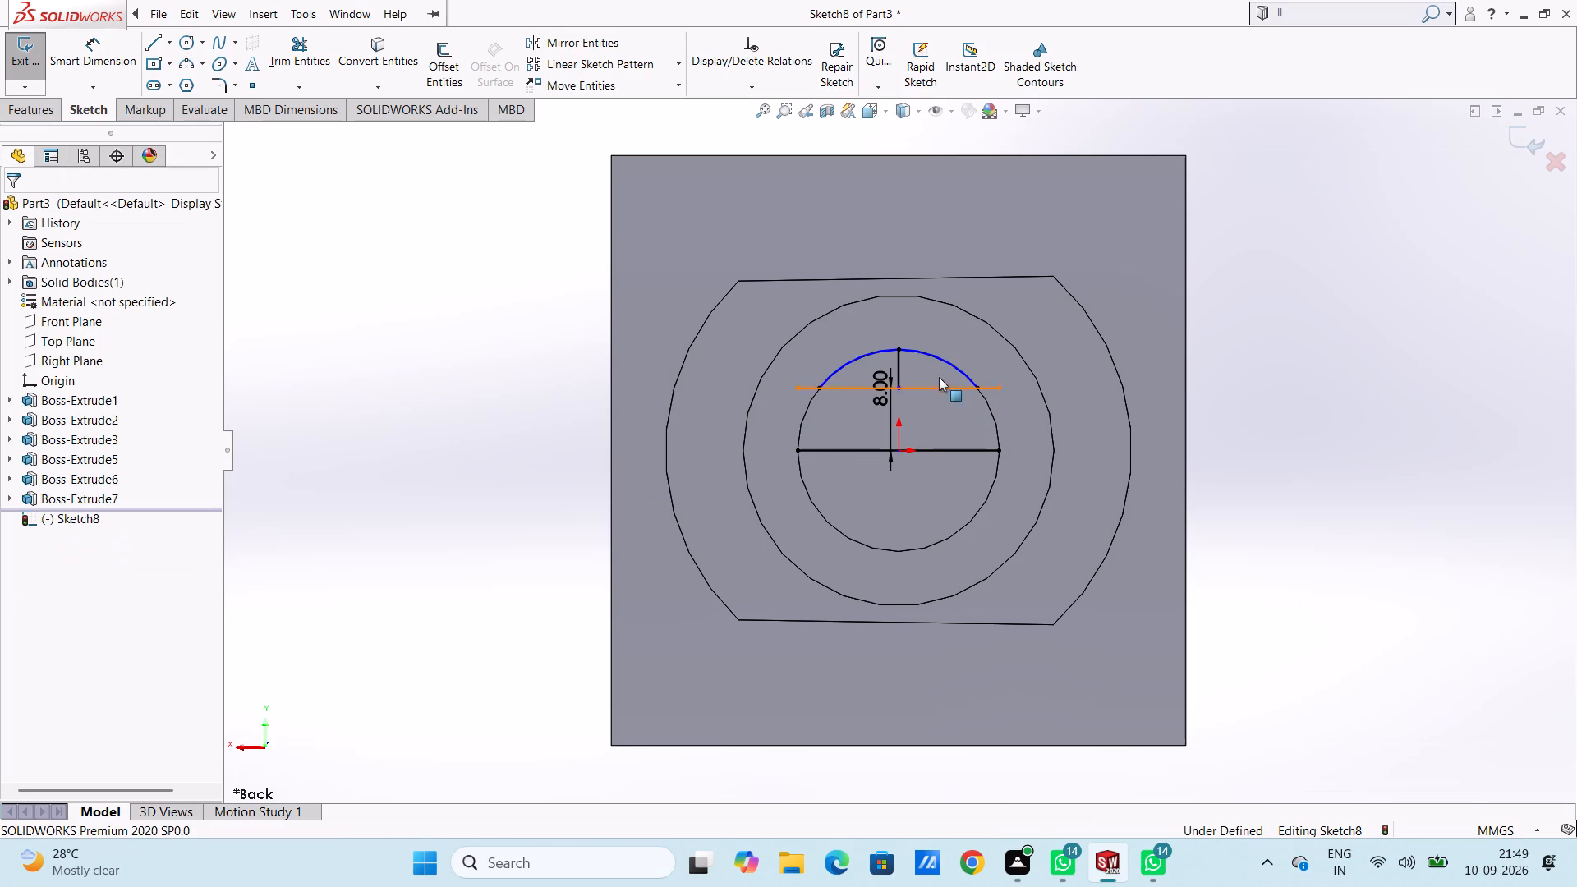
Dimension the new arc's radius, accepting its existing value.
{"action": "left_click", "coordinate": [93, 58]}
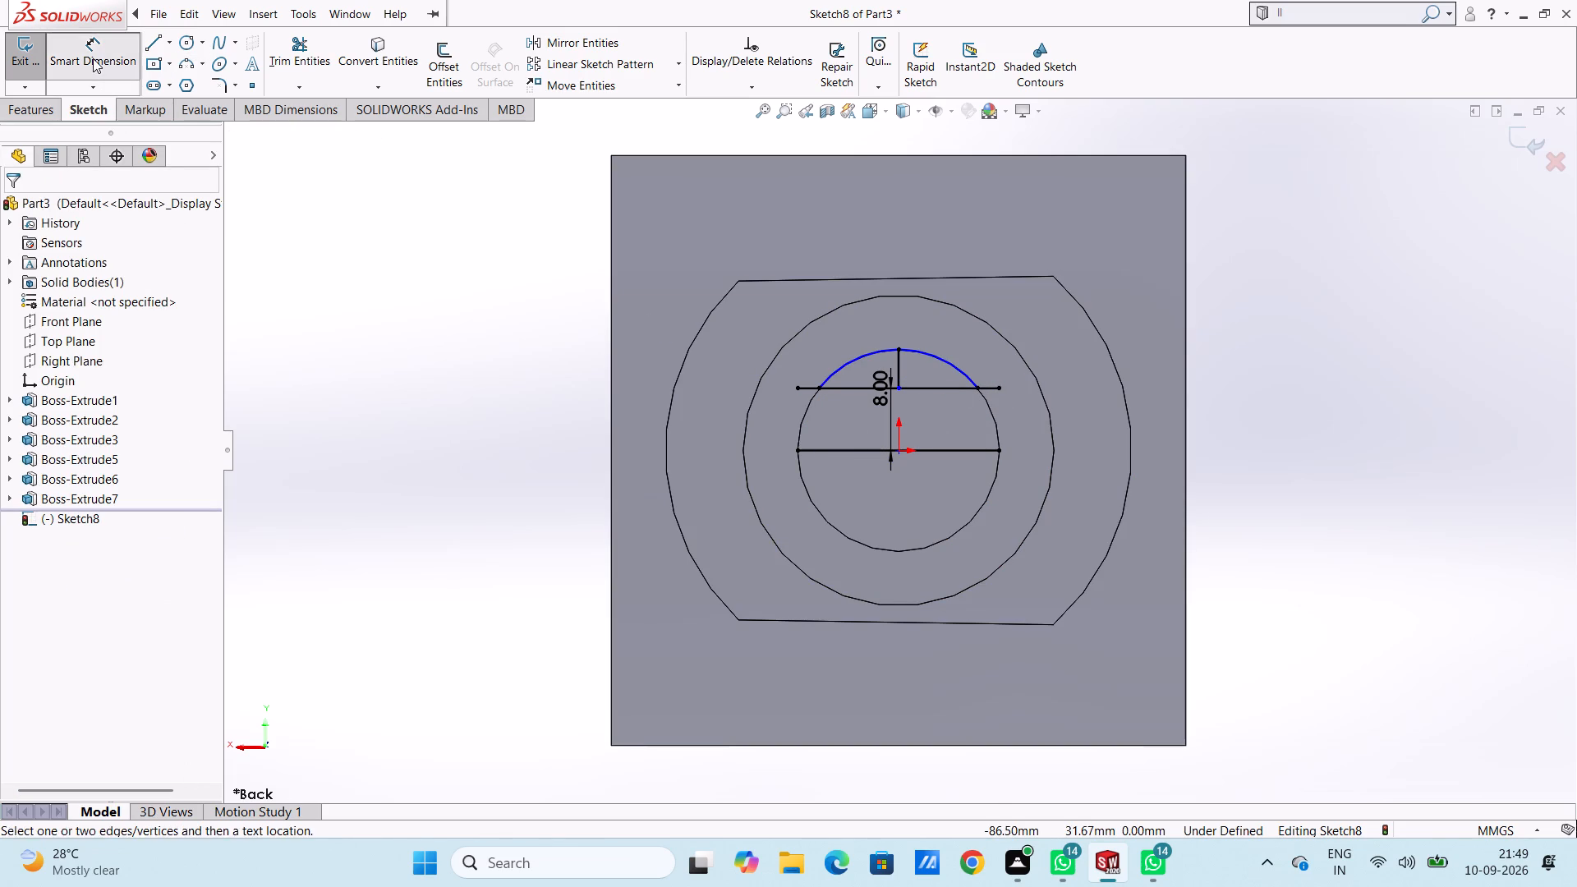
{"action": "left_click", "coordinate": [861, 360]}
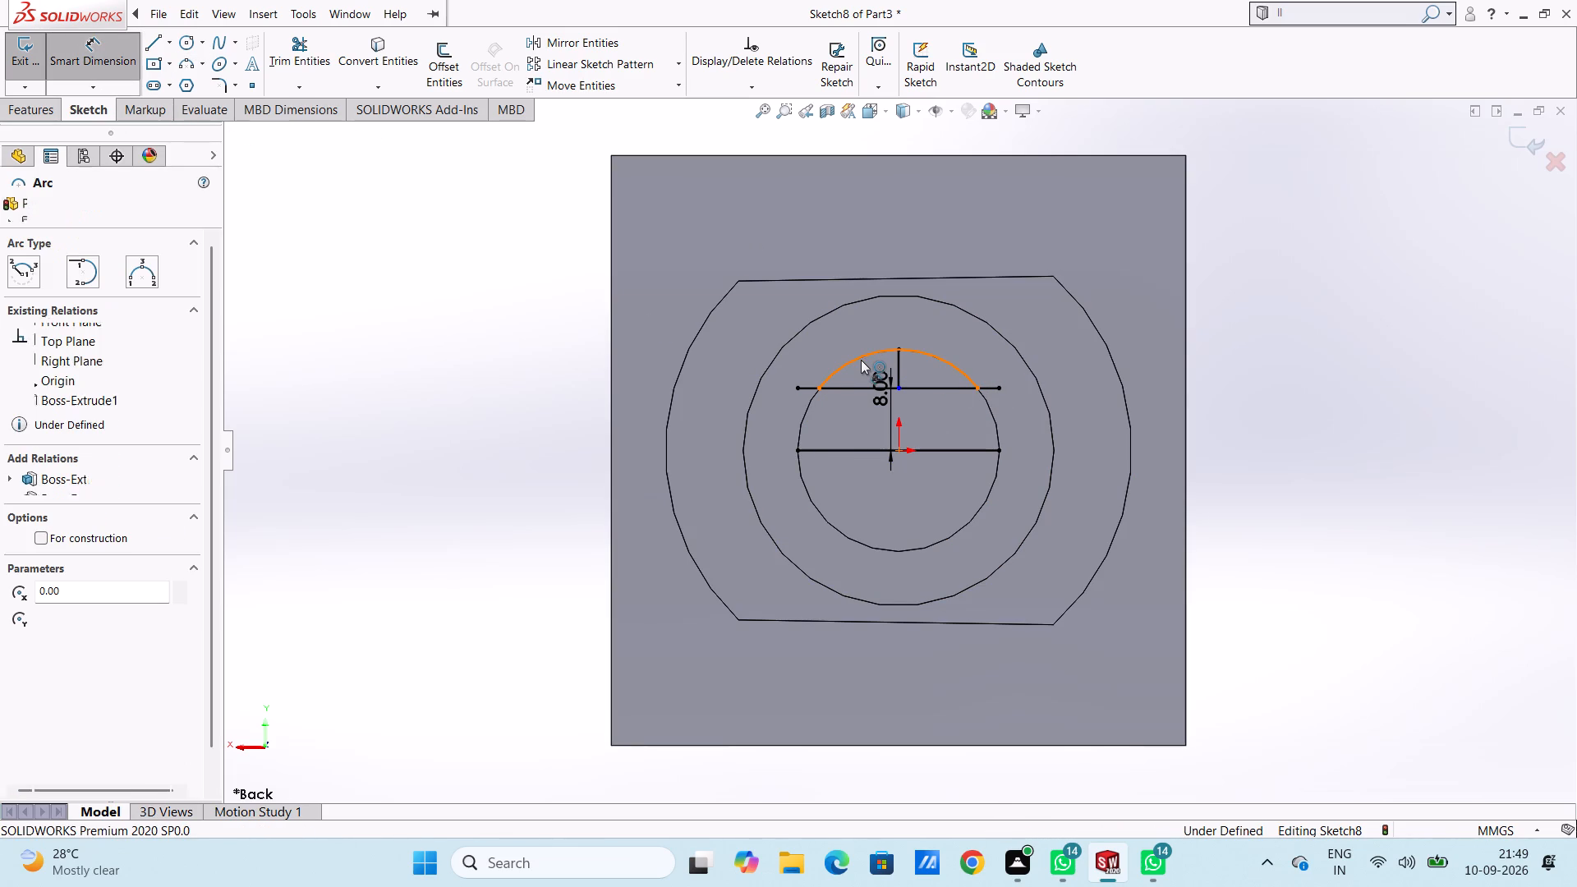
{"action": "left_click", "coordinate": [753, 195]}
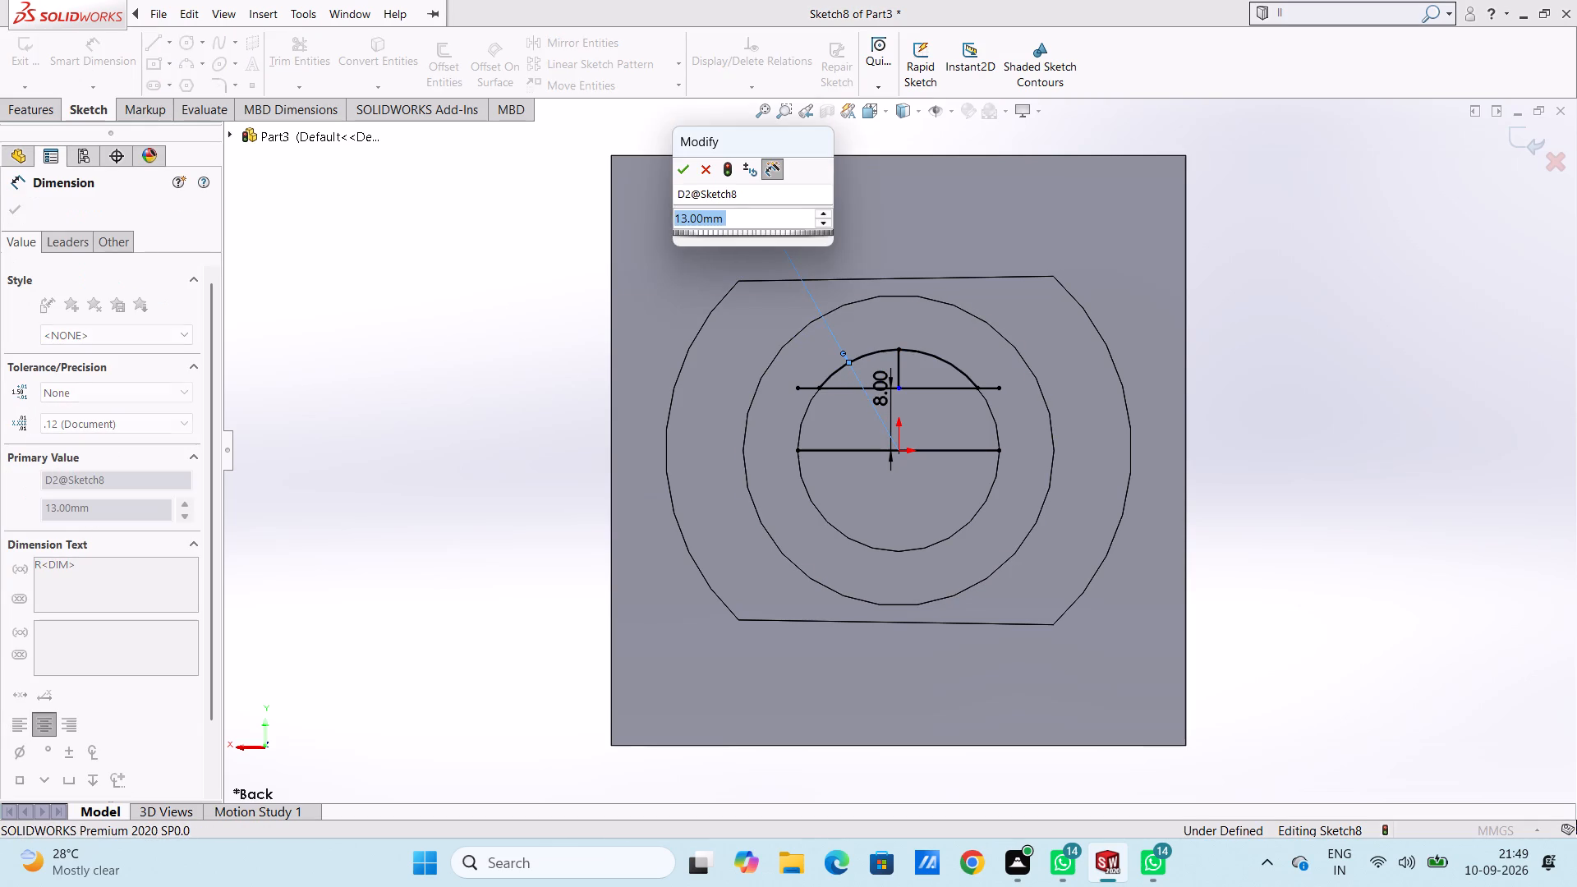
{"action": "key", "text": "Return"}
{"action": "left_click", "coordinate": [438, 339]}
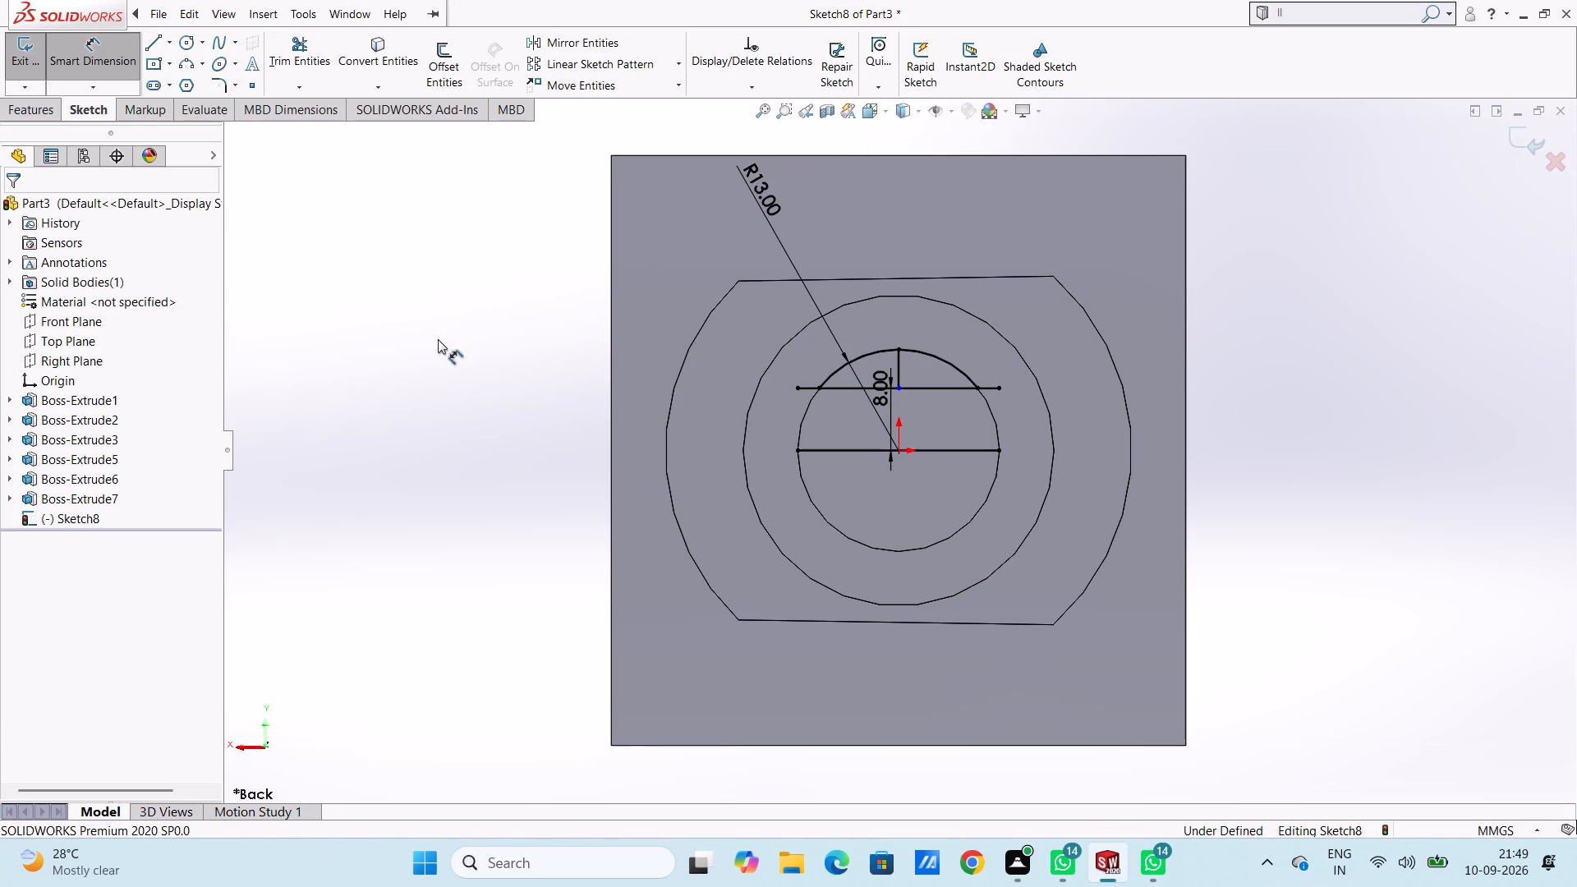
Trim both ends of the offset line that extend beyond the arc's endpoints.
{"action": "left_click", "coordinate": [311, 47]}
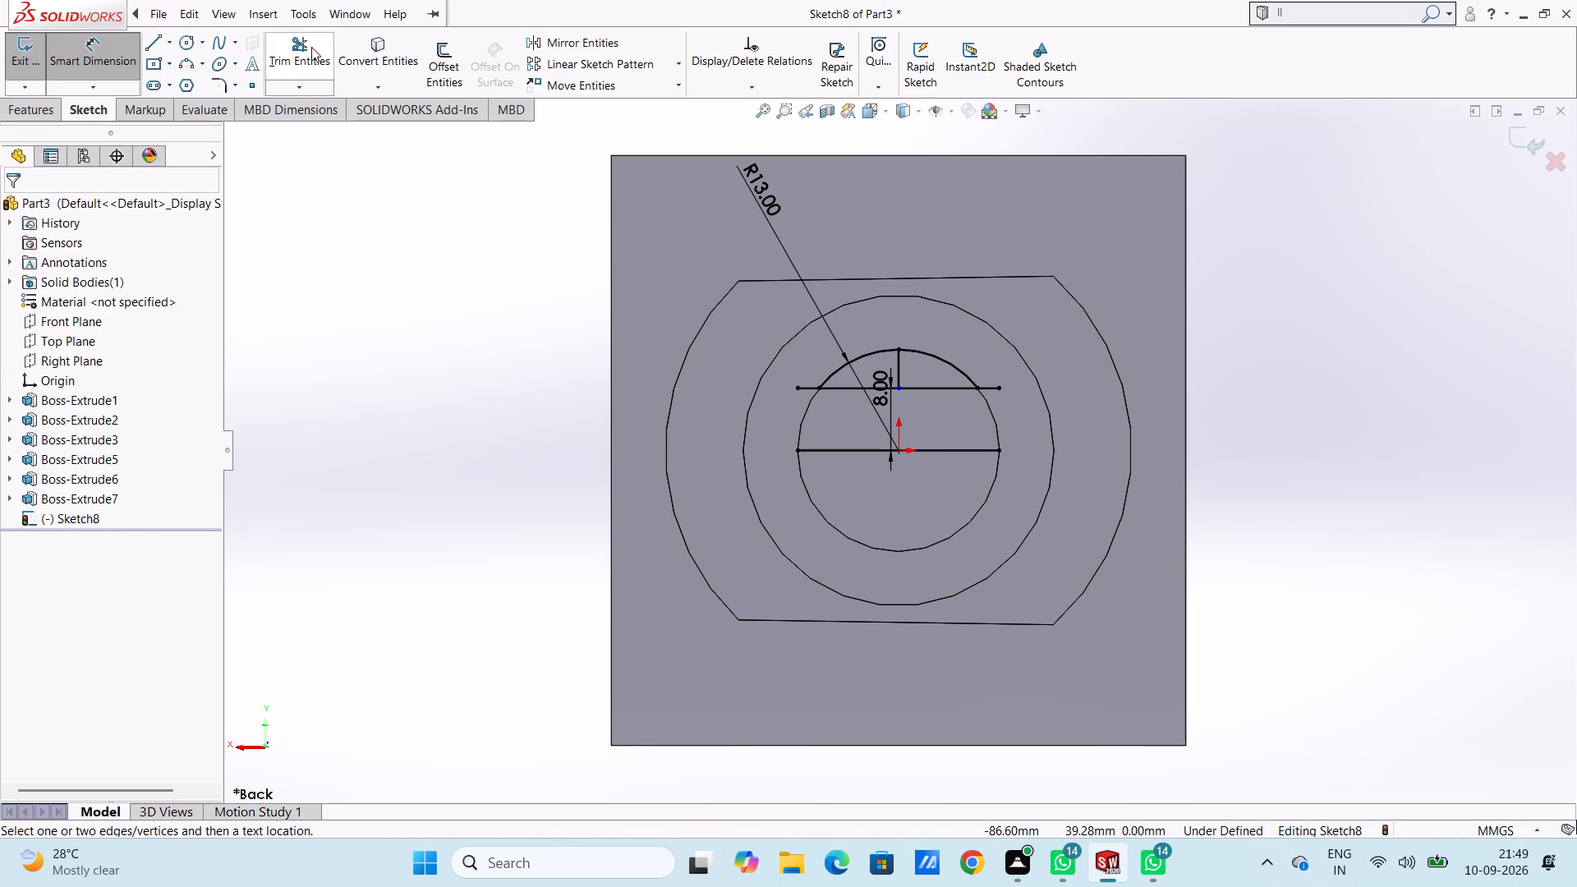
{"action": "left_click", "coordinate": [807, 387]}
{"action": "left_click", "coordinate": [988, 385]}
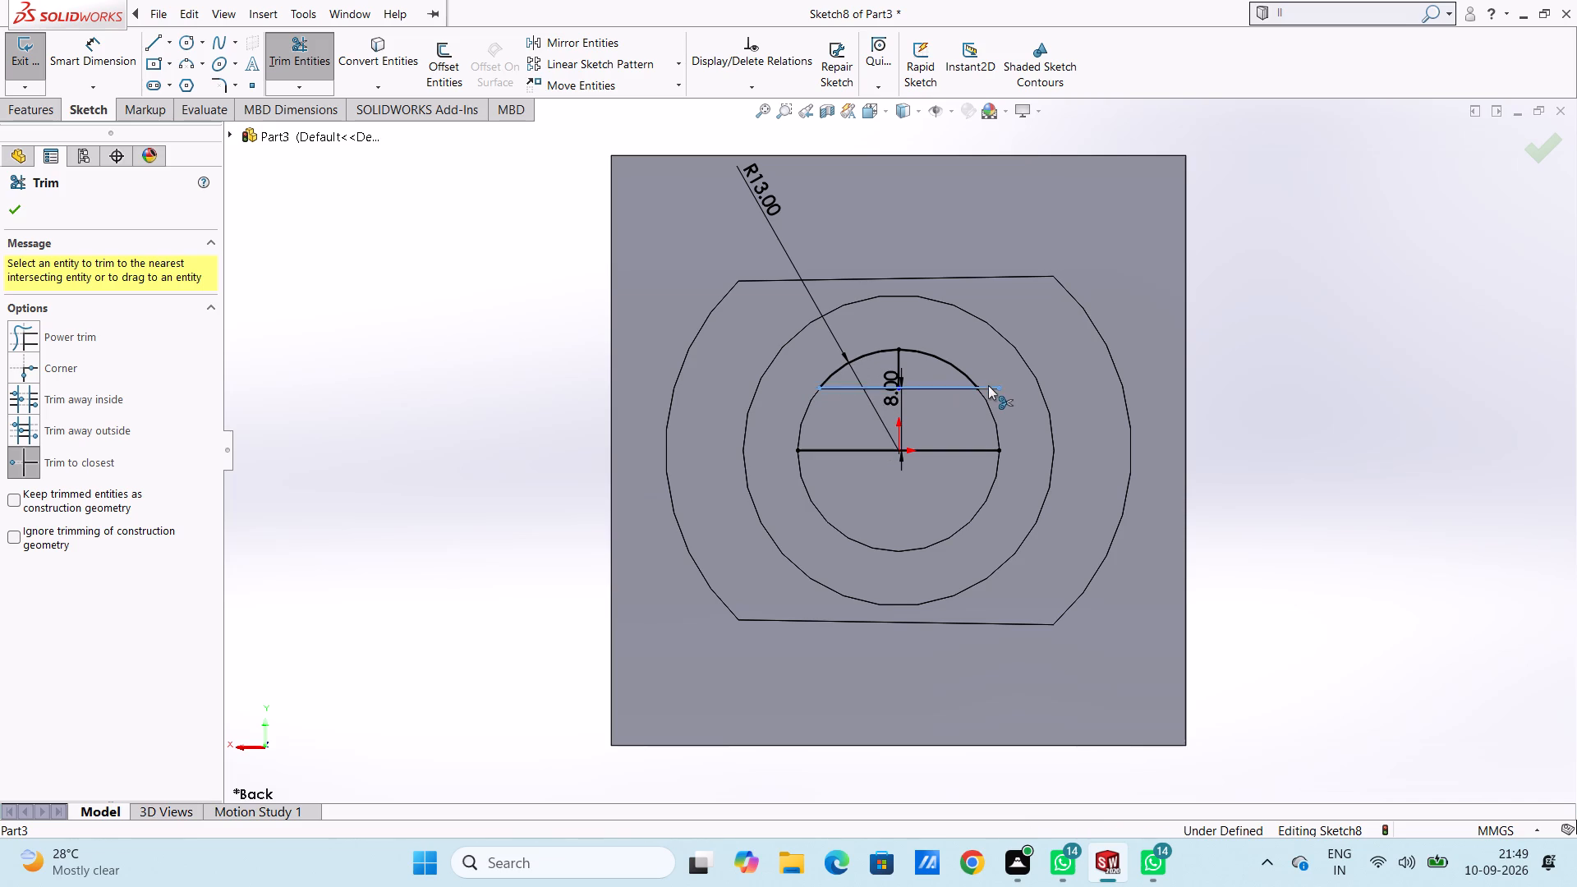
{"action": "key", "text": "Escape"}
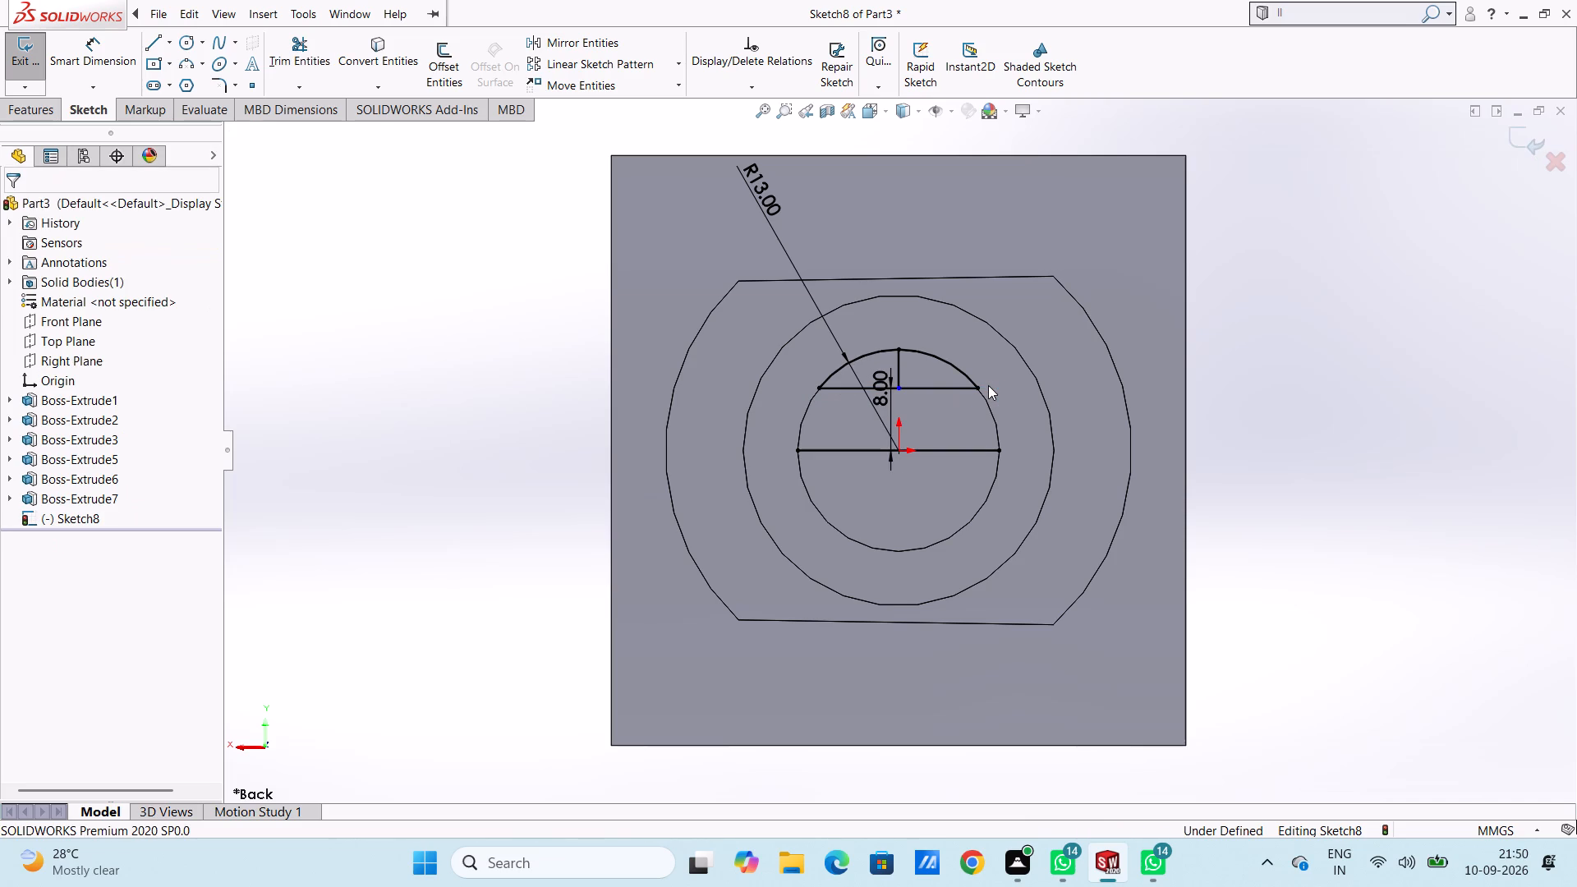
{"action": "key", "text": "Escape"}
Delete the horizontal line through the origin and the 5 mm vertical line, leaving the closed arc-and-chord profile.
{"action": "key", "text": "ctrl+7"}
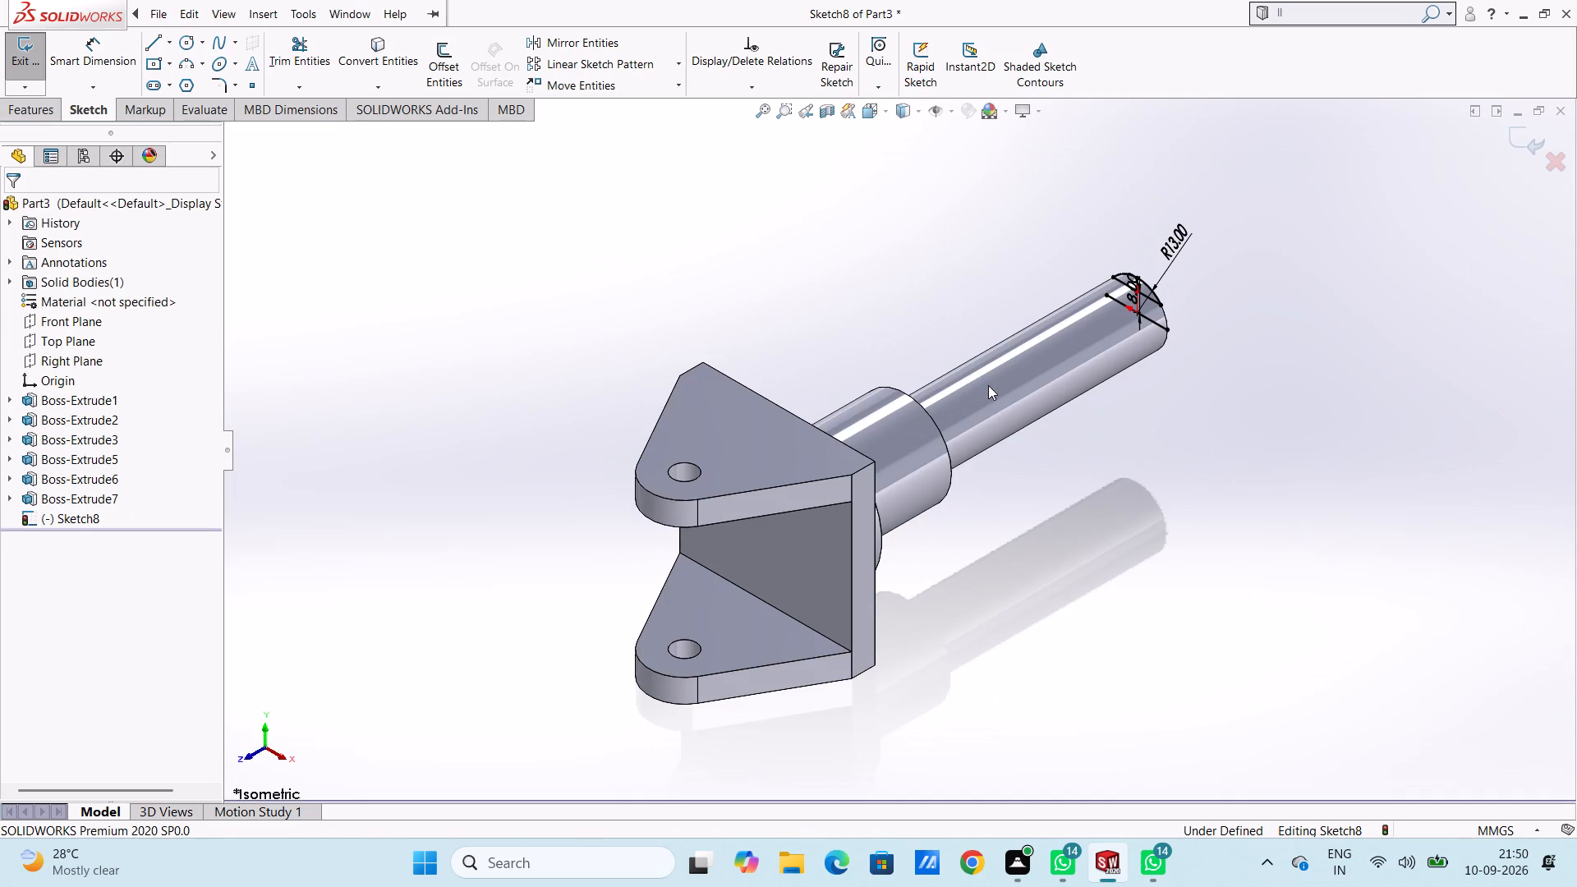
{"action": "key", "text": "ctrl+2"}
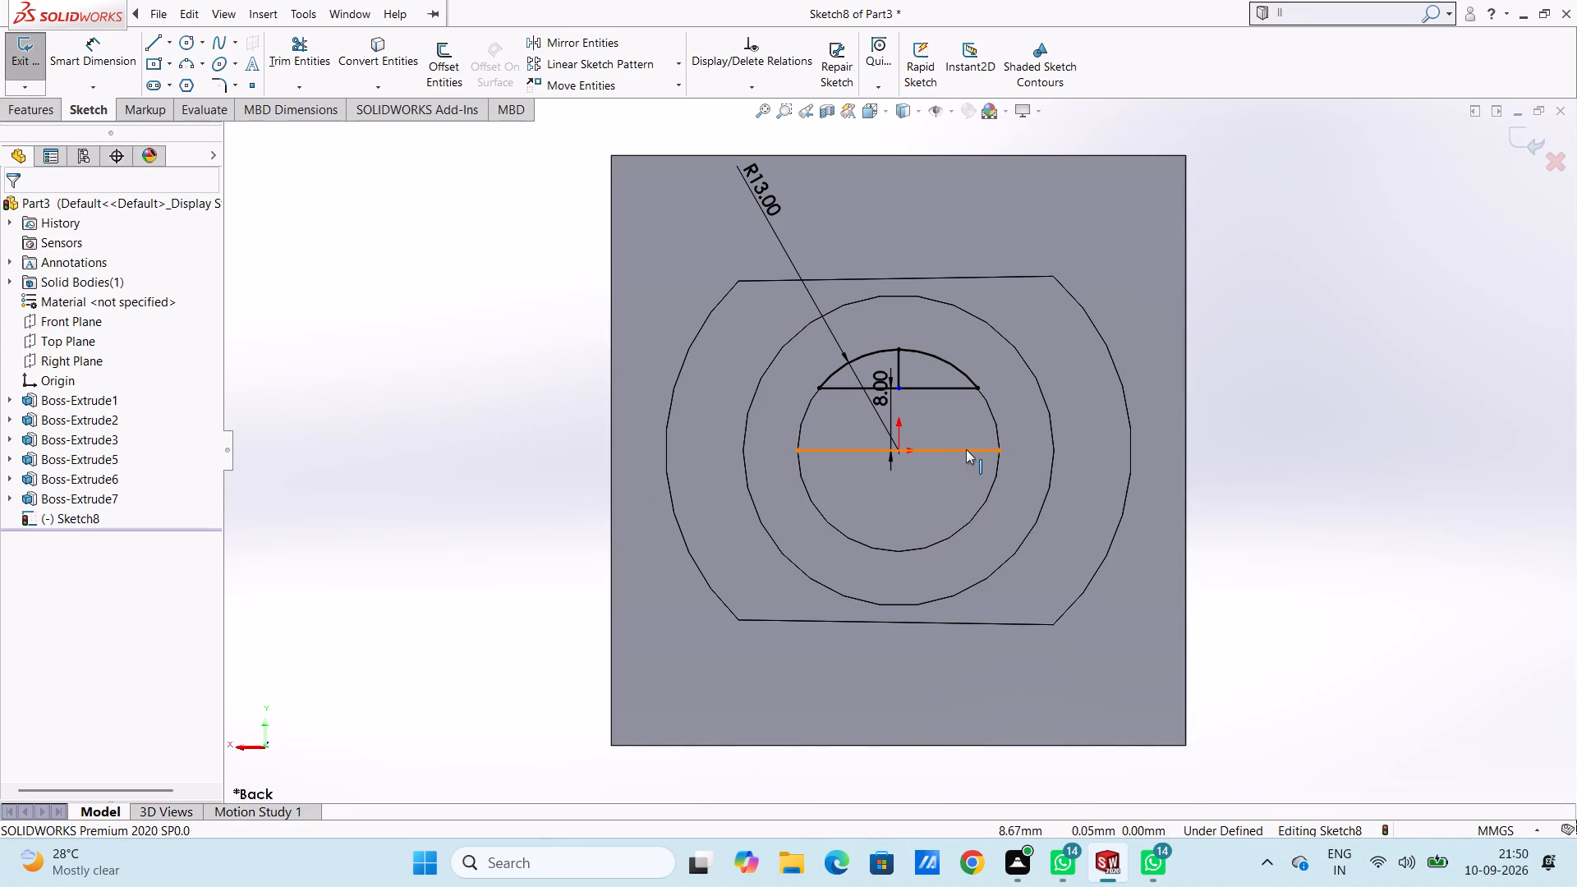
{"action": "left_click", "coordinate": [966, 449]}
{"action": "key", "text": "Delete"}
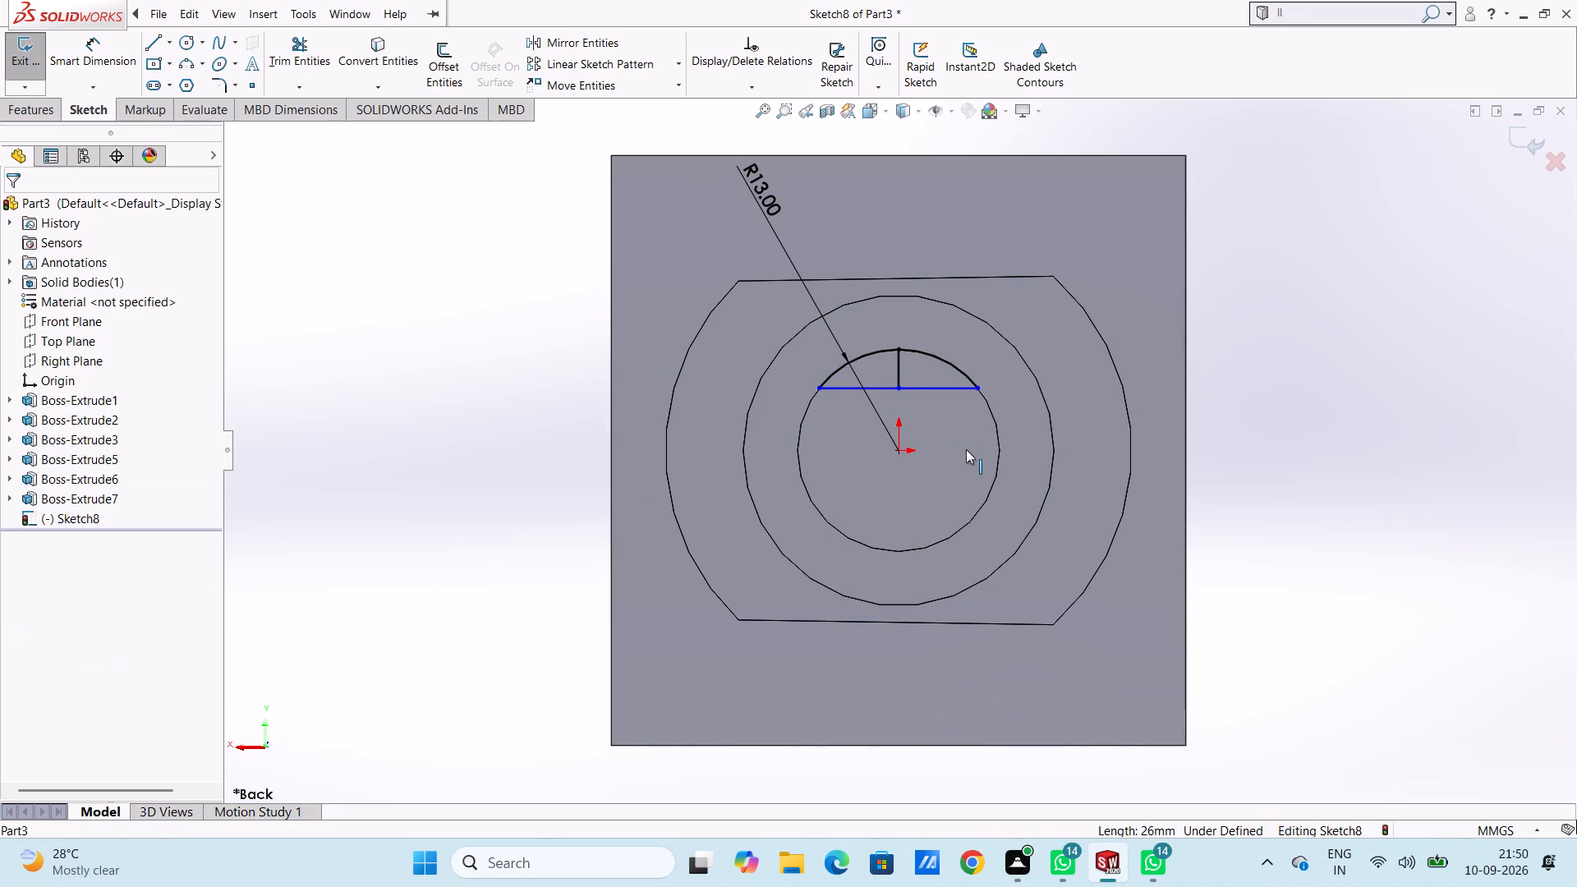
{"action": "left_click", "coordinate": [898, 369]}
{"action": "key", "text": "Delete"}
Cut the arc-and-chord profile 60 mm blind into the shaft from its end face to form a flat.
{"action": "key", "text": "ctrl+7"}
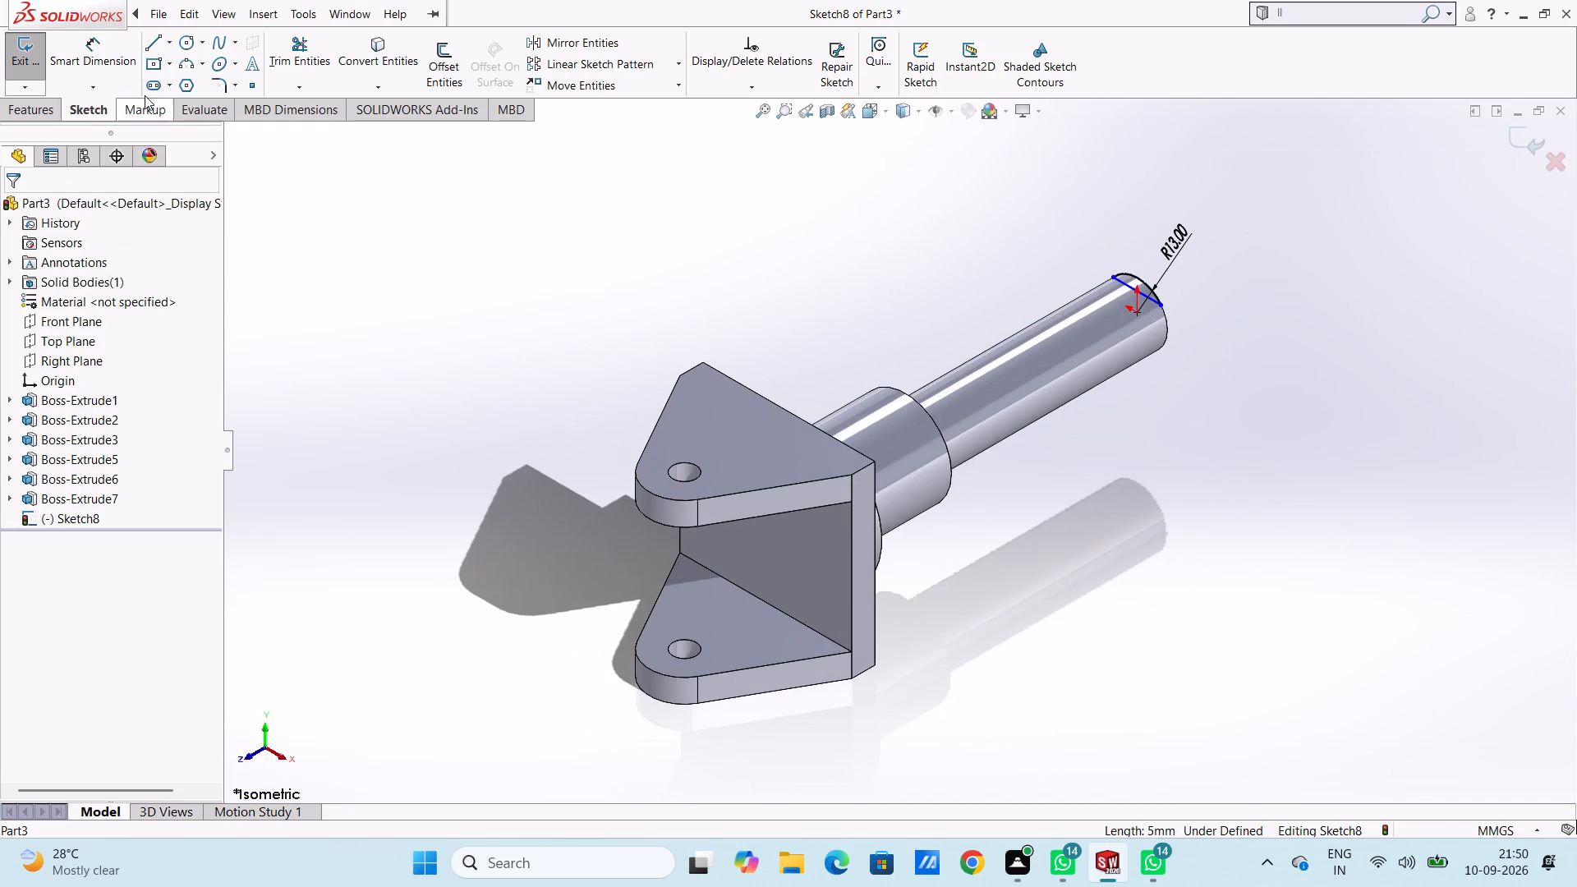
{"action": "left_click", "coordinate": [48, 104]}
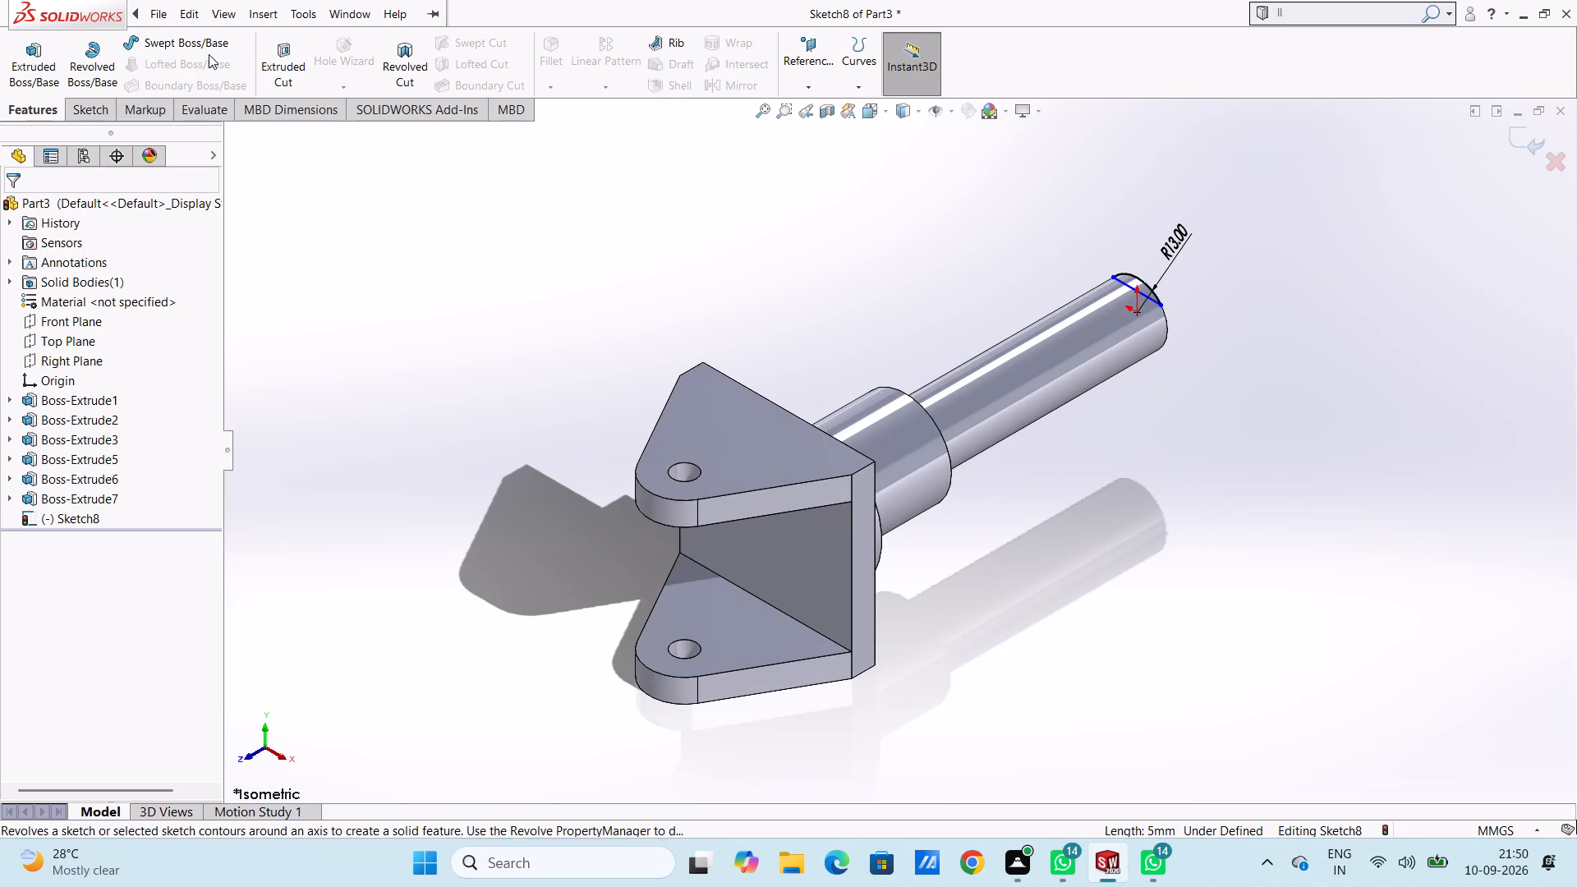
{"action": "left_click", "coordinate": [291, 55]}
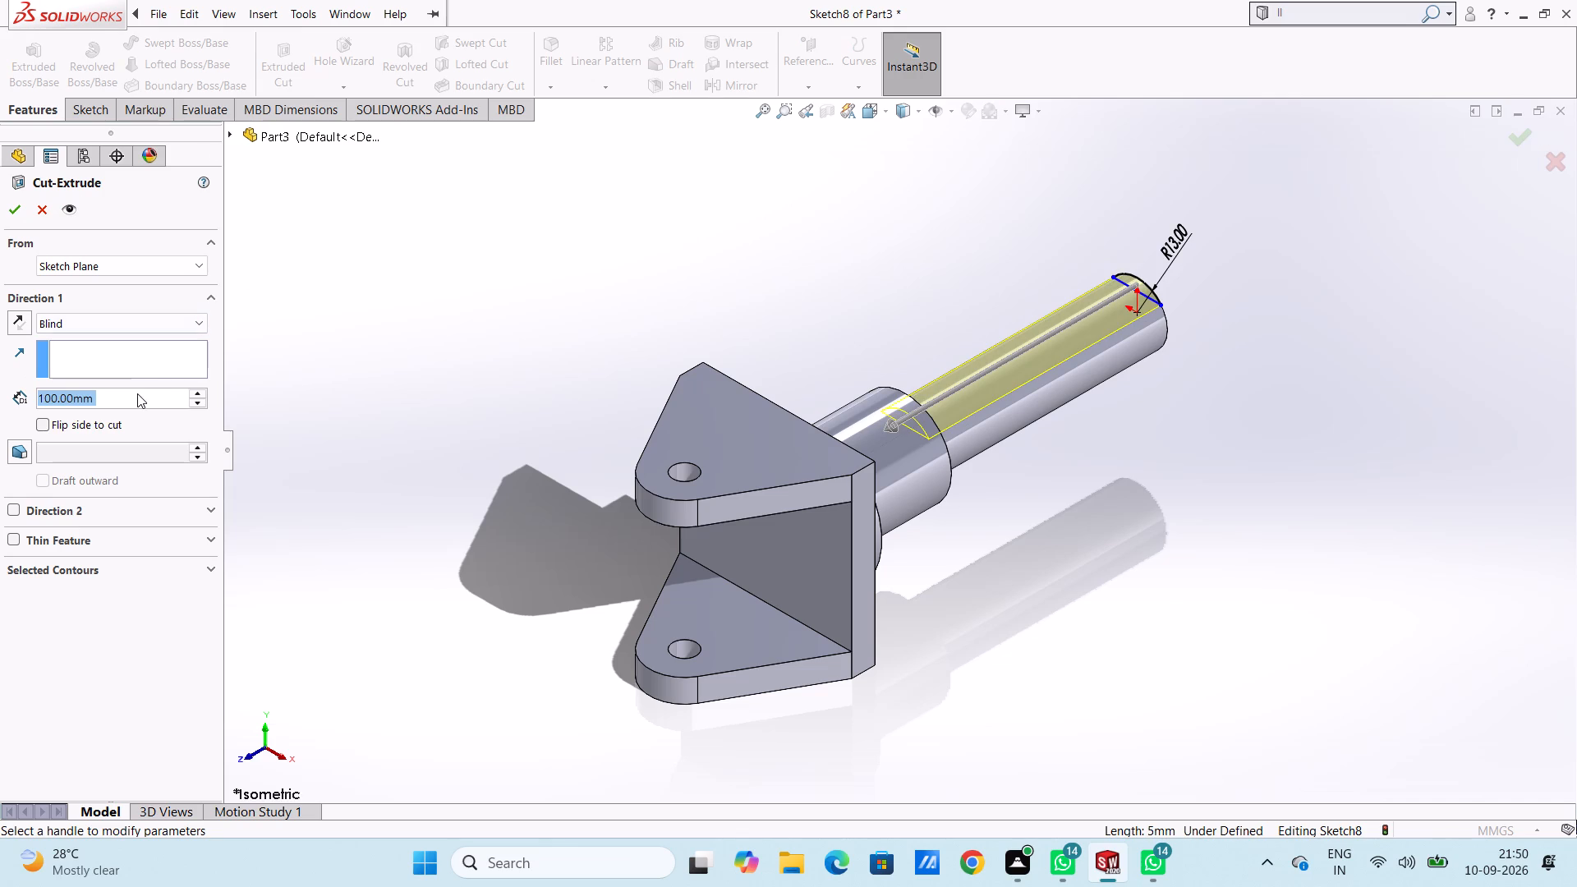
{"action": "type", "text": "60"}
{"action": "key", "text": "Return"}
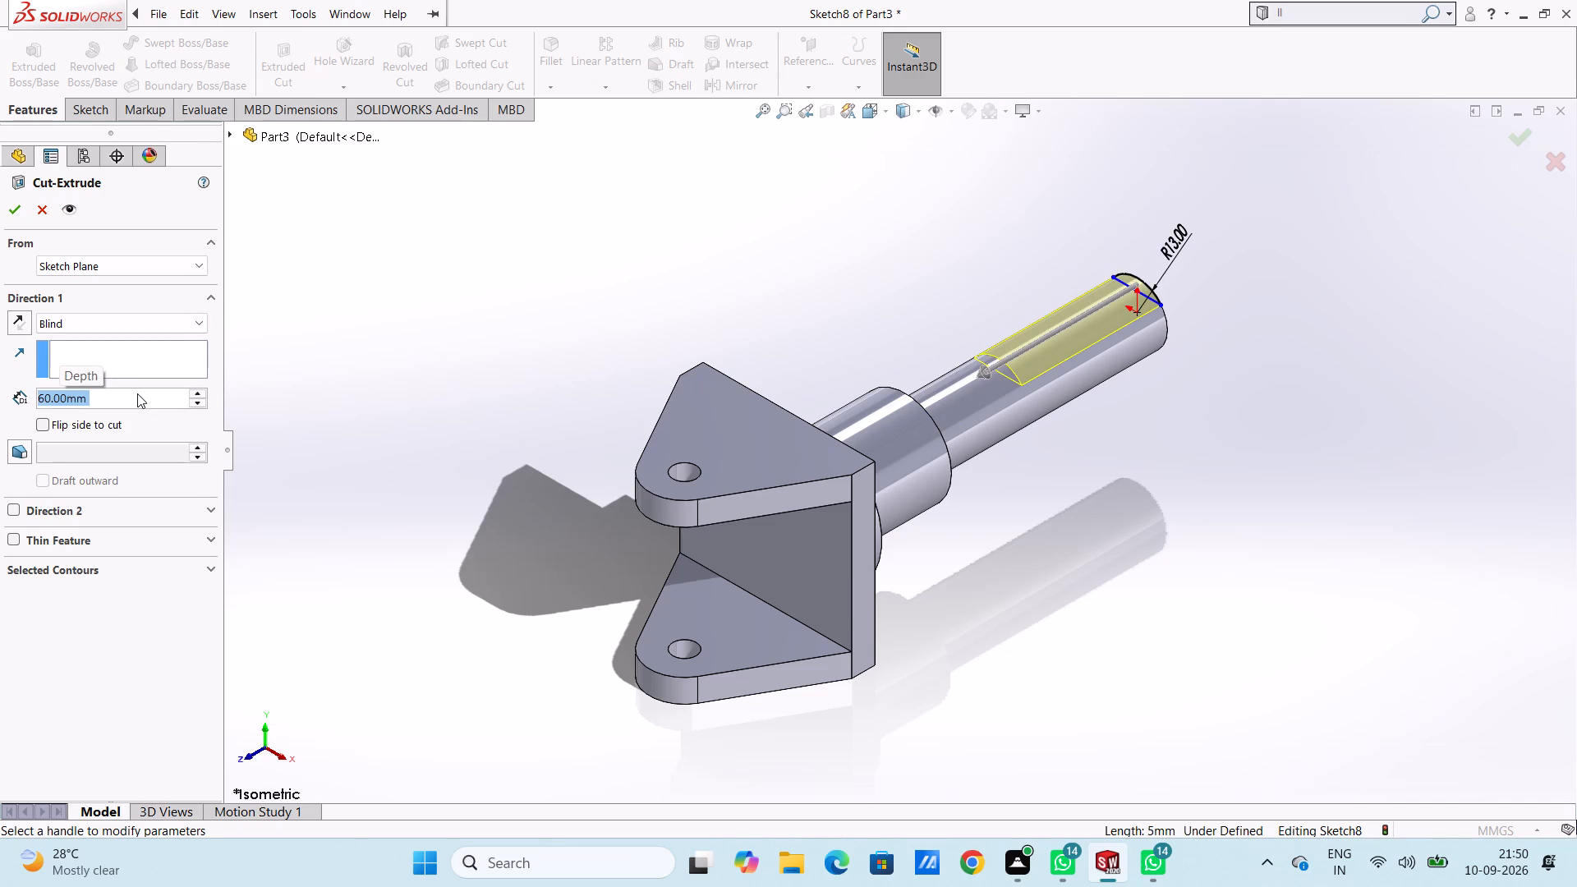
{"action": "left_click", "coordinate": [19, 215]}
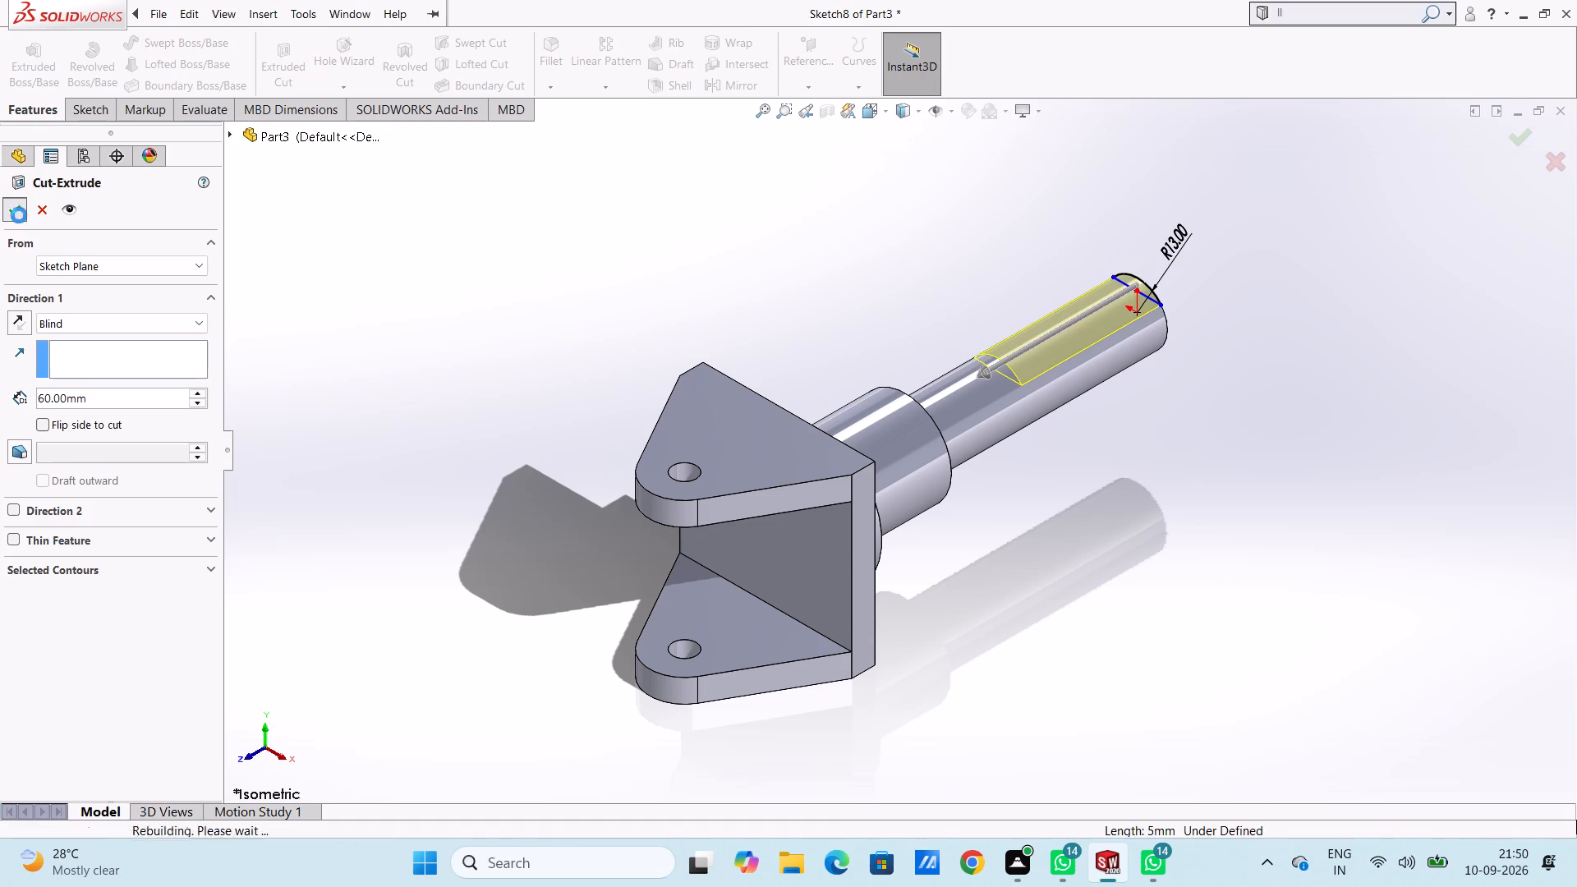
{"action": "left_click", "coordinate": [286, 301]}
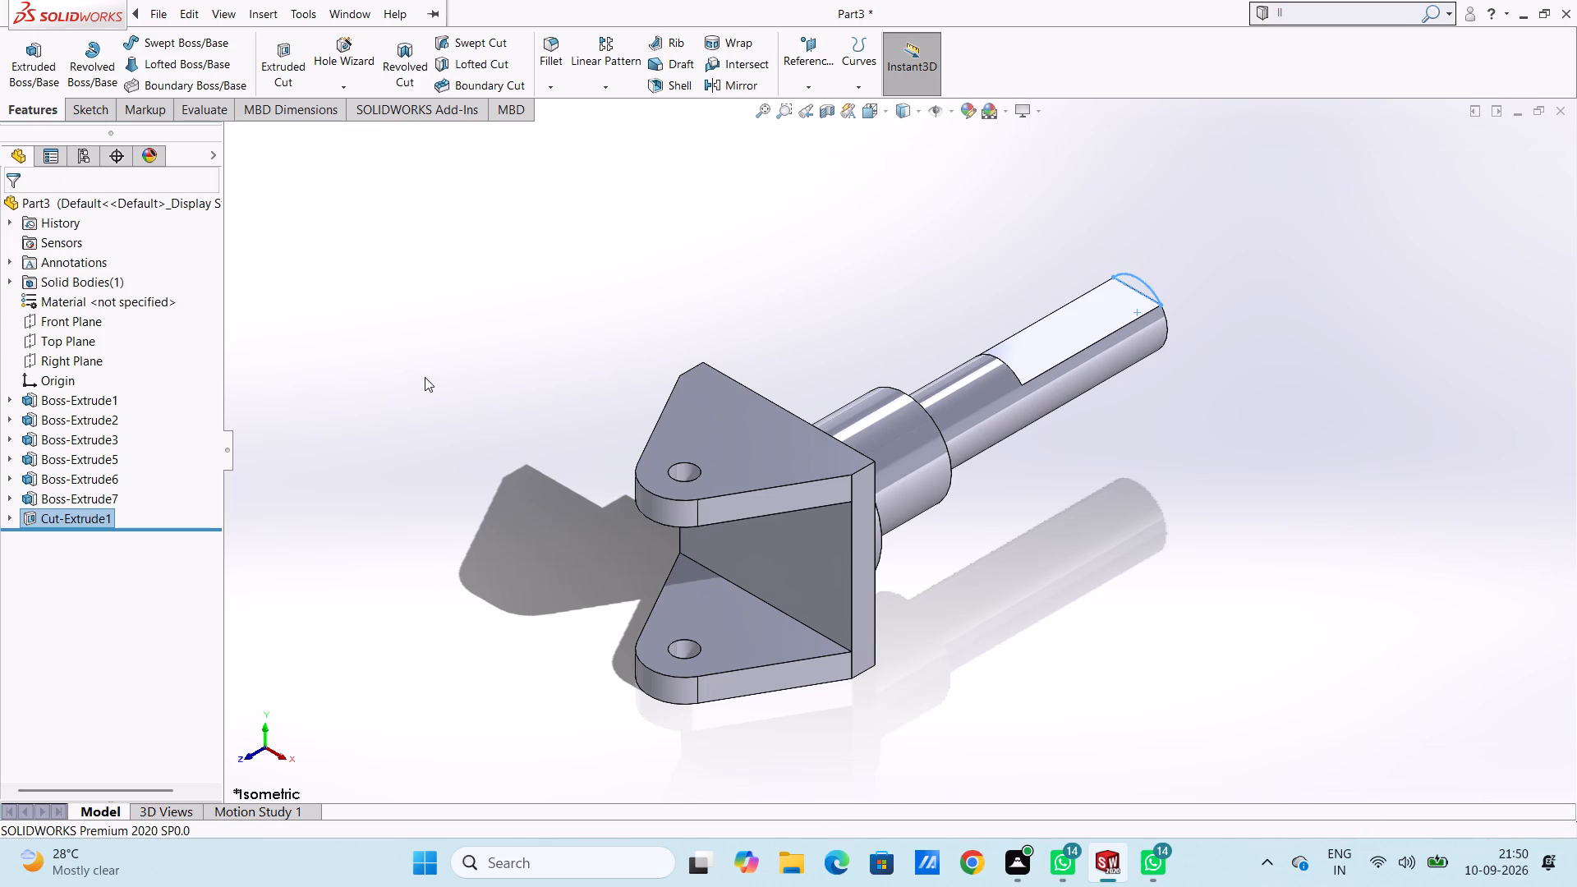
{"action": "key", "text": "ctrl+2"}
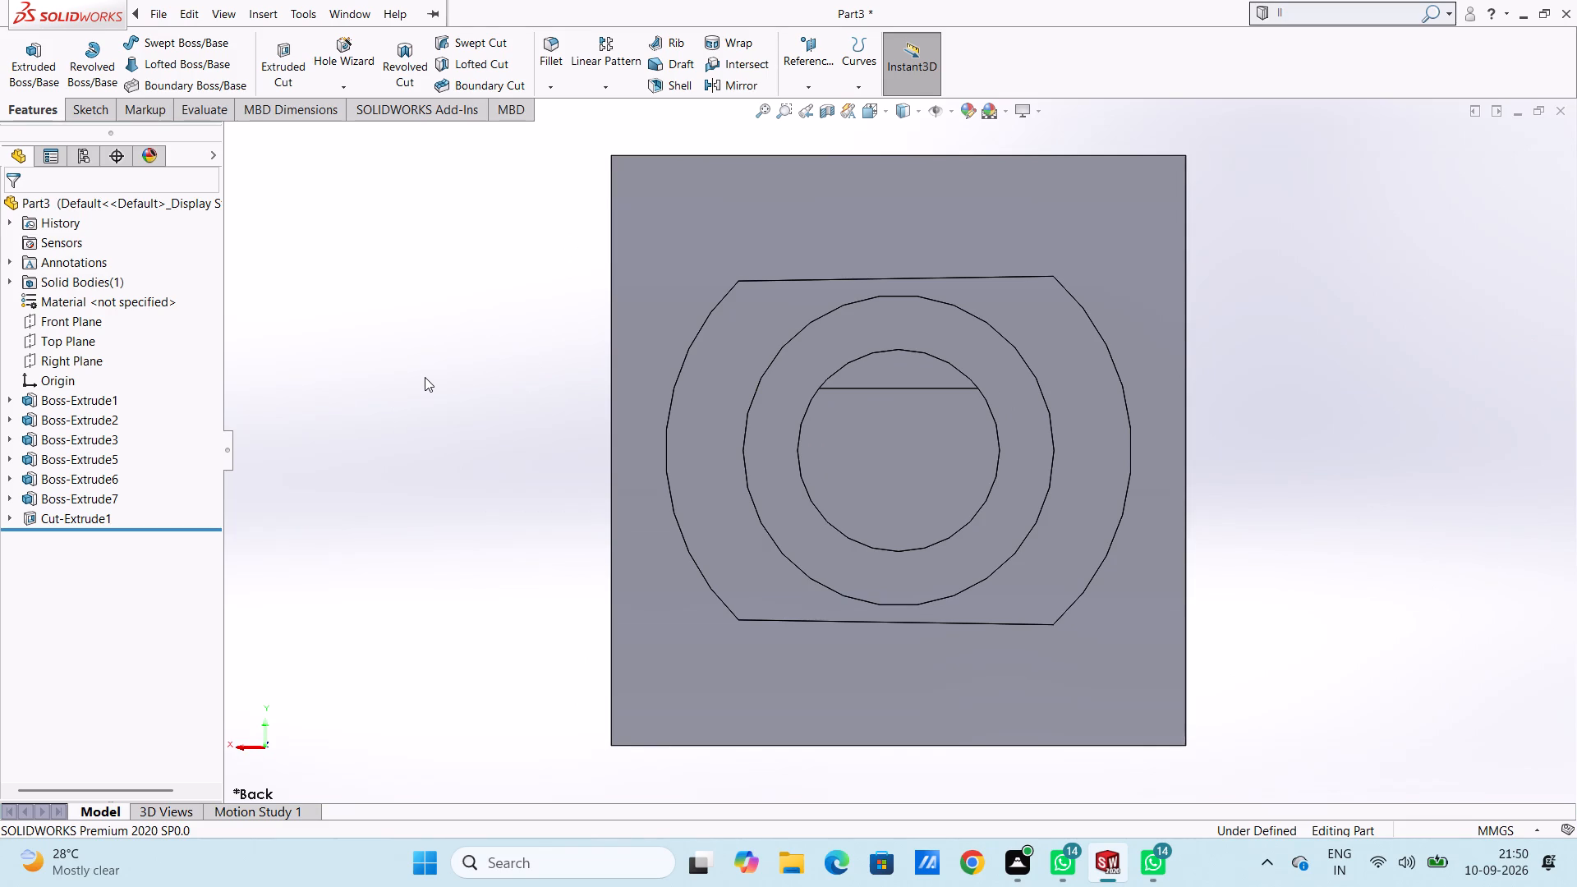
Fillet the curved outer edge of the shaft's flatted end with a 3 mm radius.
{"action": "key", "text": "ctrl+7"}
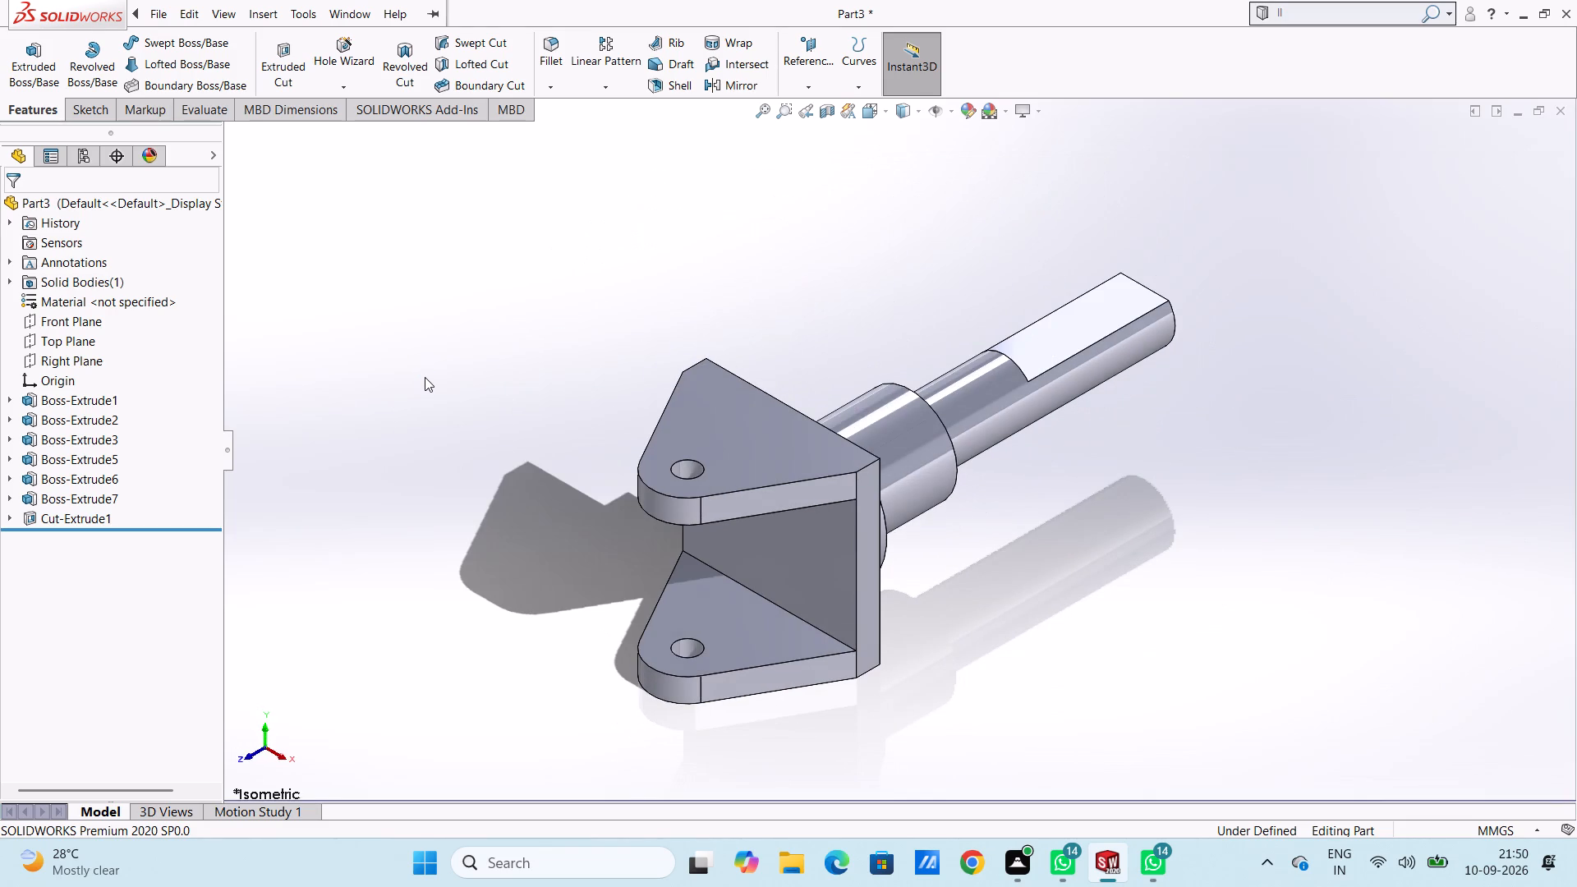
{"action": "left_click", "coordinate": [538, 49]}
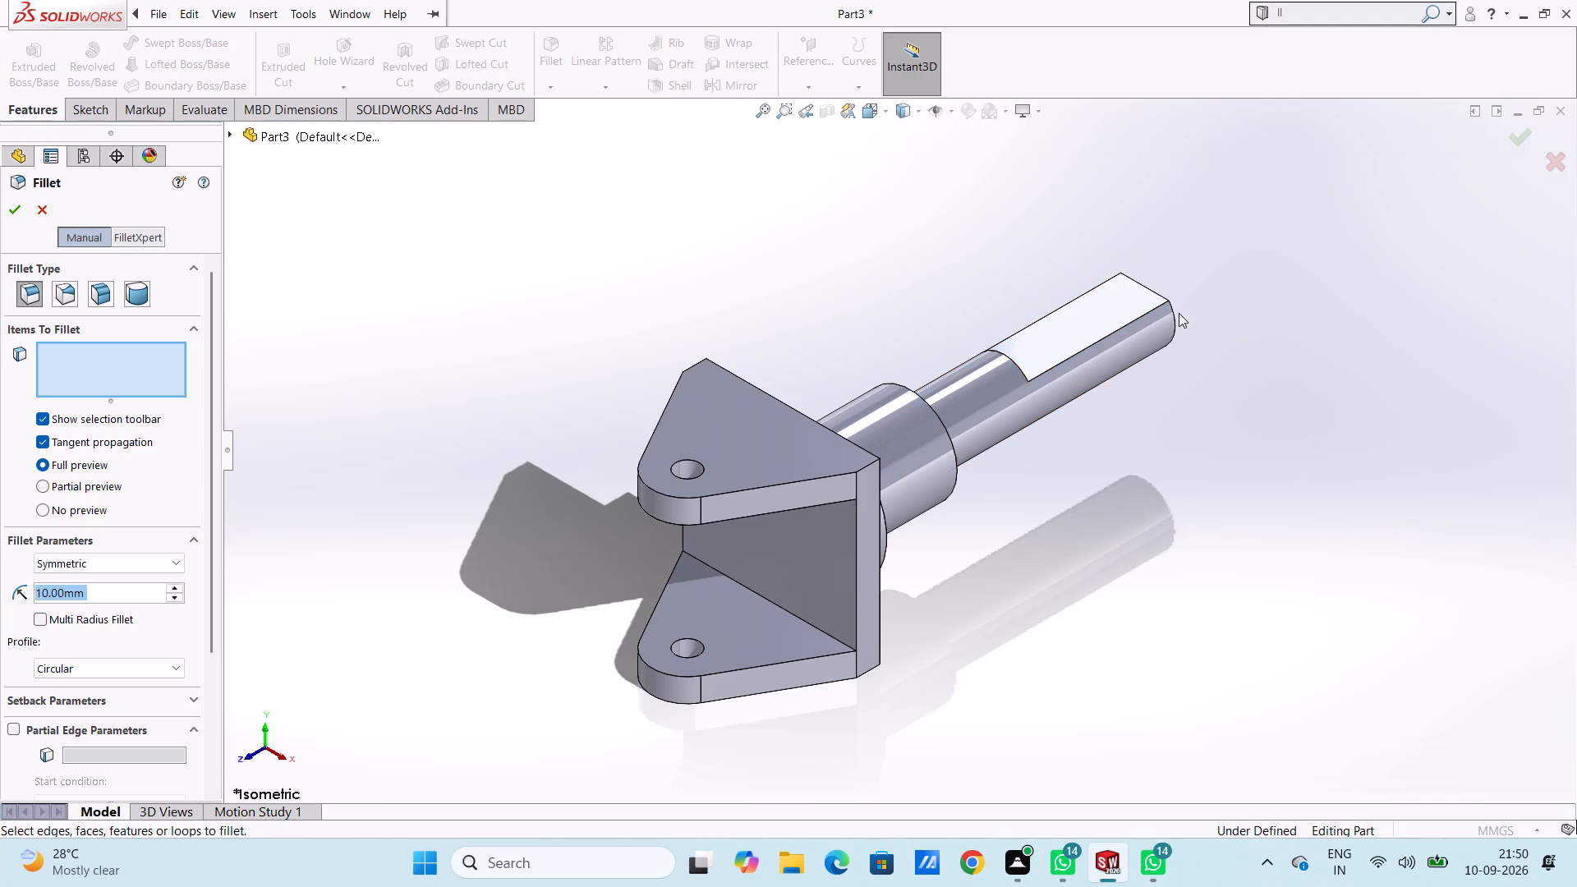
{"action": "left_click", "coordinate": [1175, 316]}
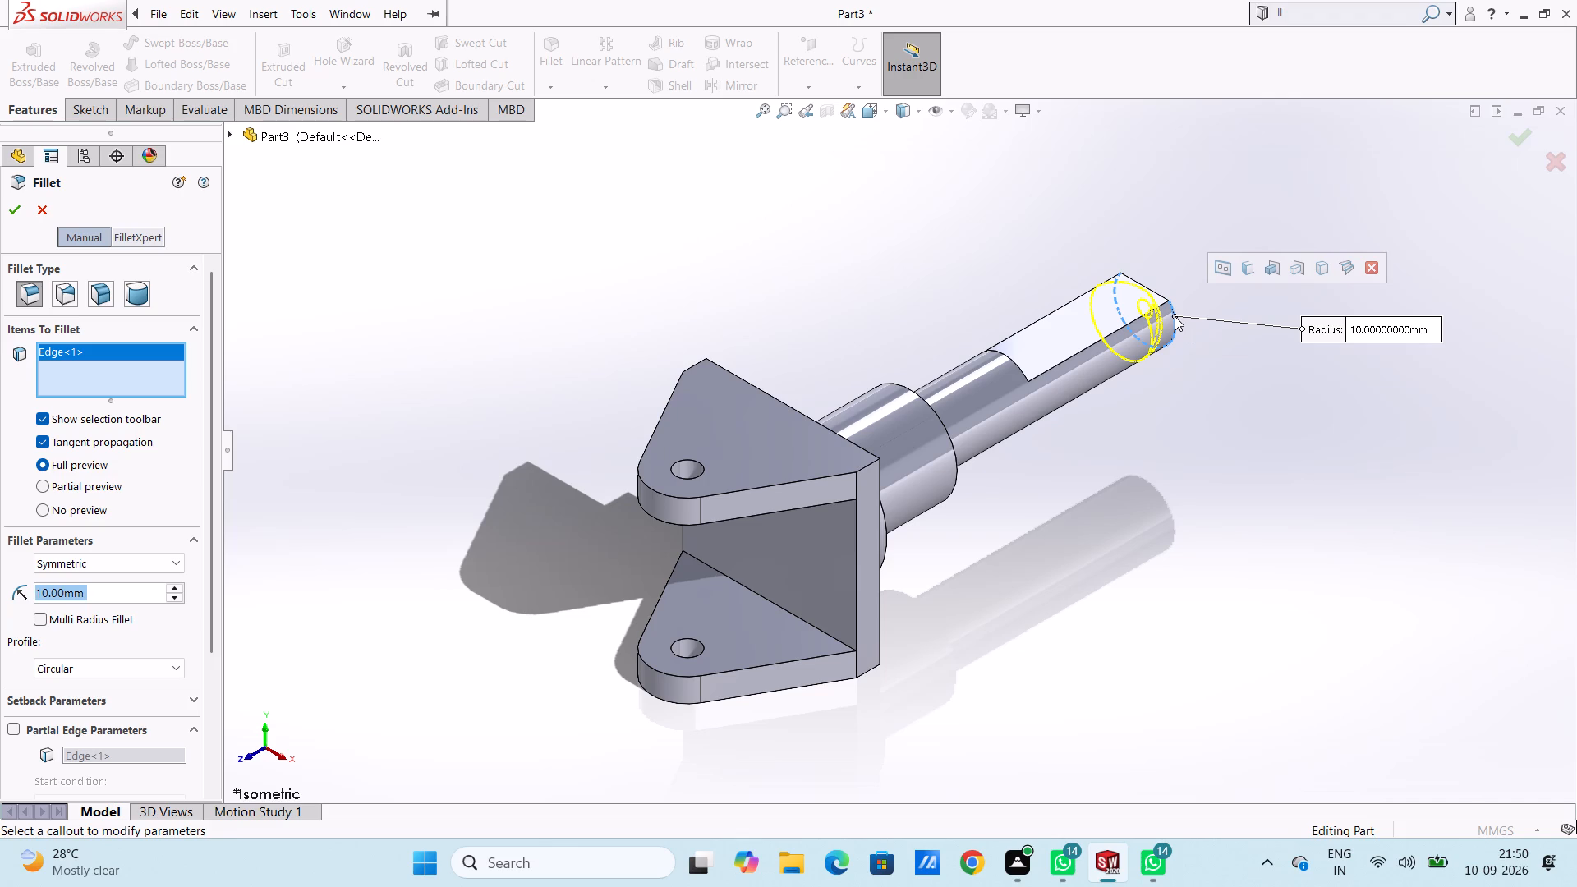
{"action": "key", "text": "3"}
{"action": "key", "text": "Return"}
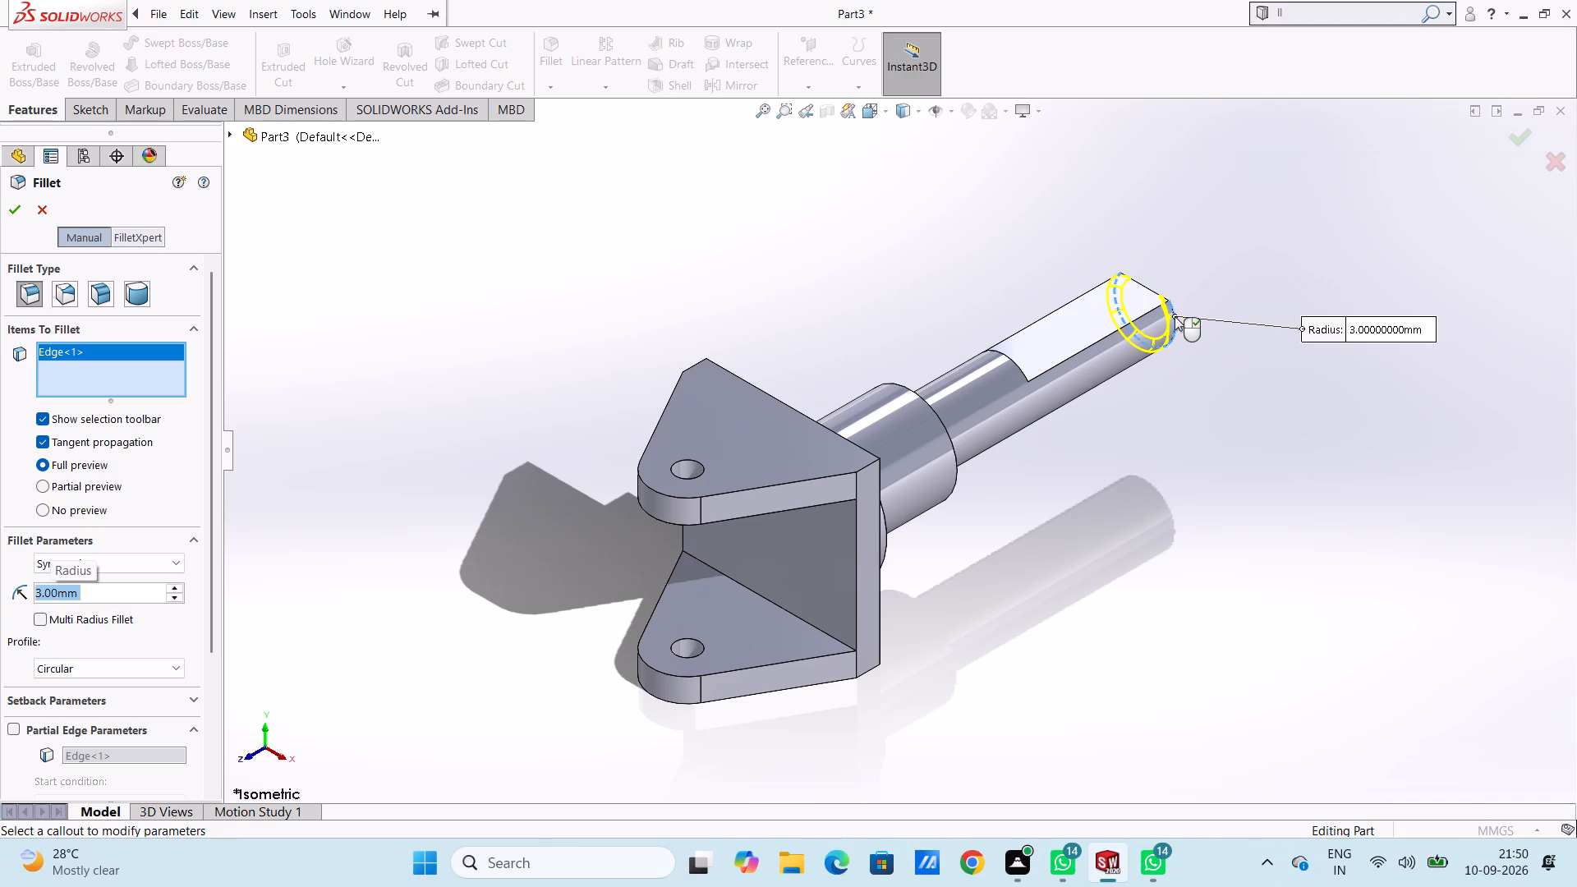
{"action": "key", "text": "5"}
{"action": "key", "text": "Return"}
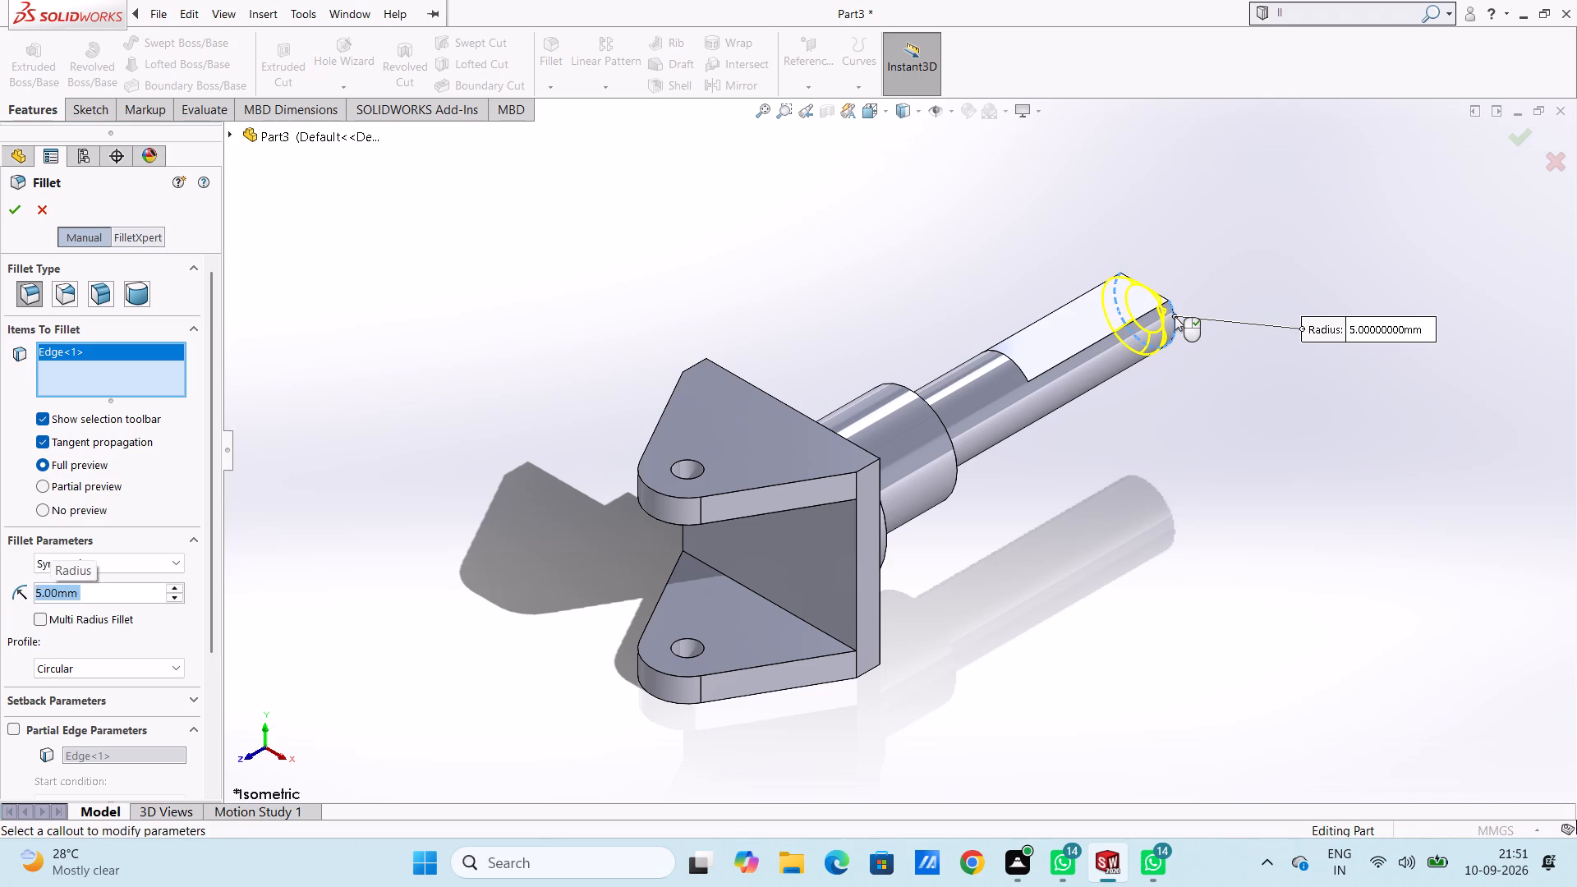
{"action": "key", "text": "3"}
{"action": "key", "text": "Return"}
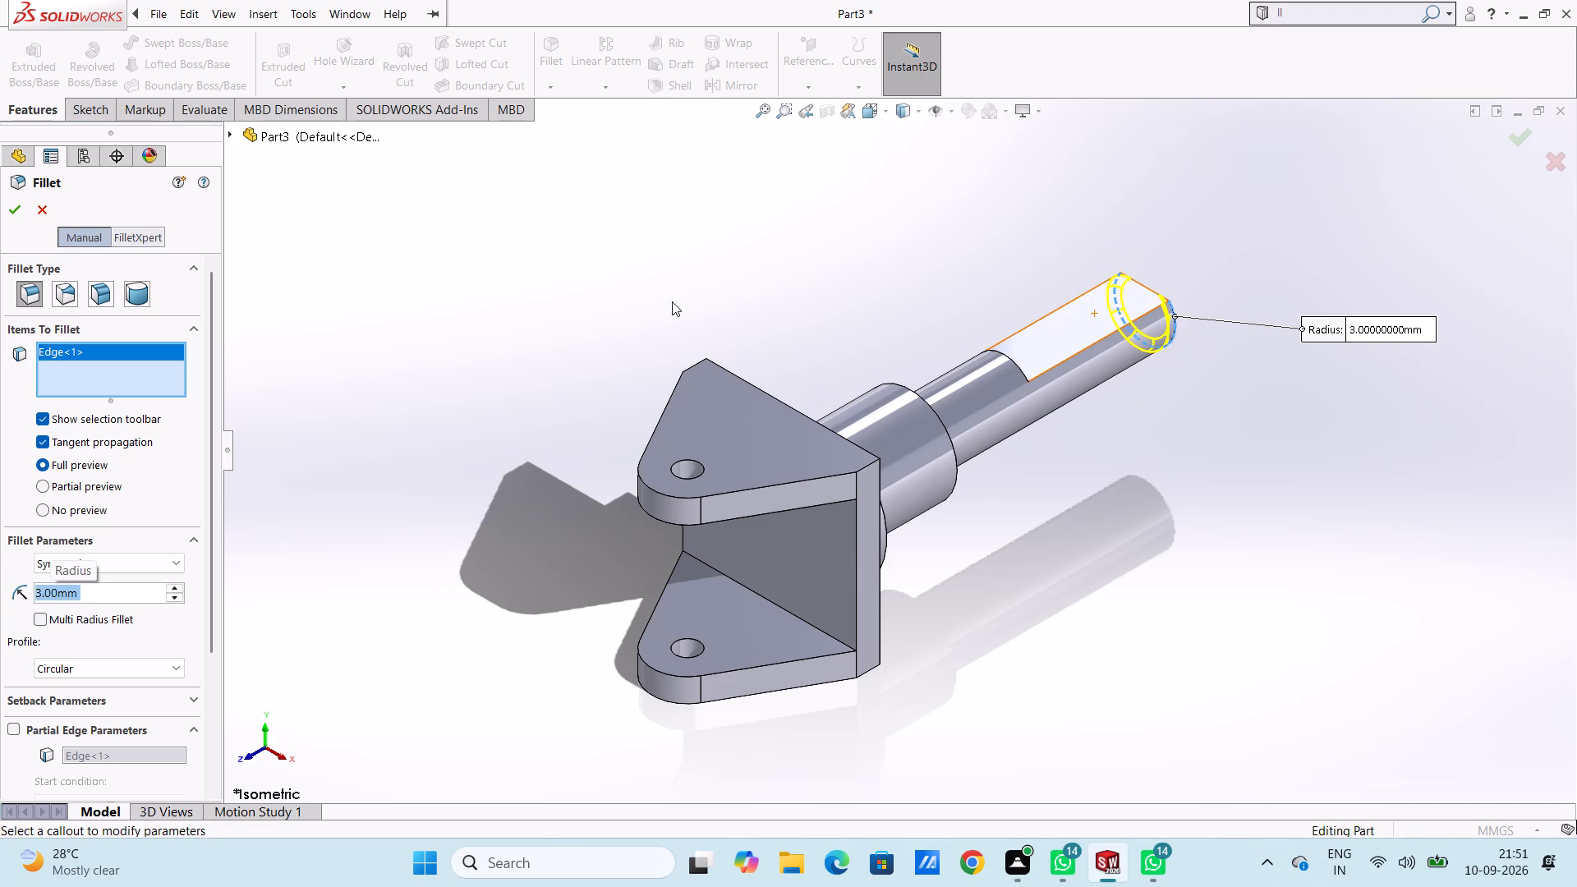
{"action": "left_click", "coordinate": [8, 209]}
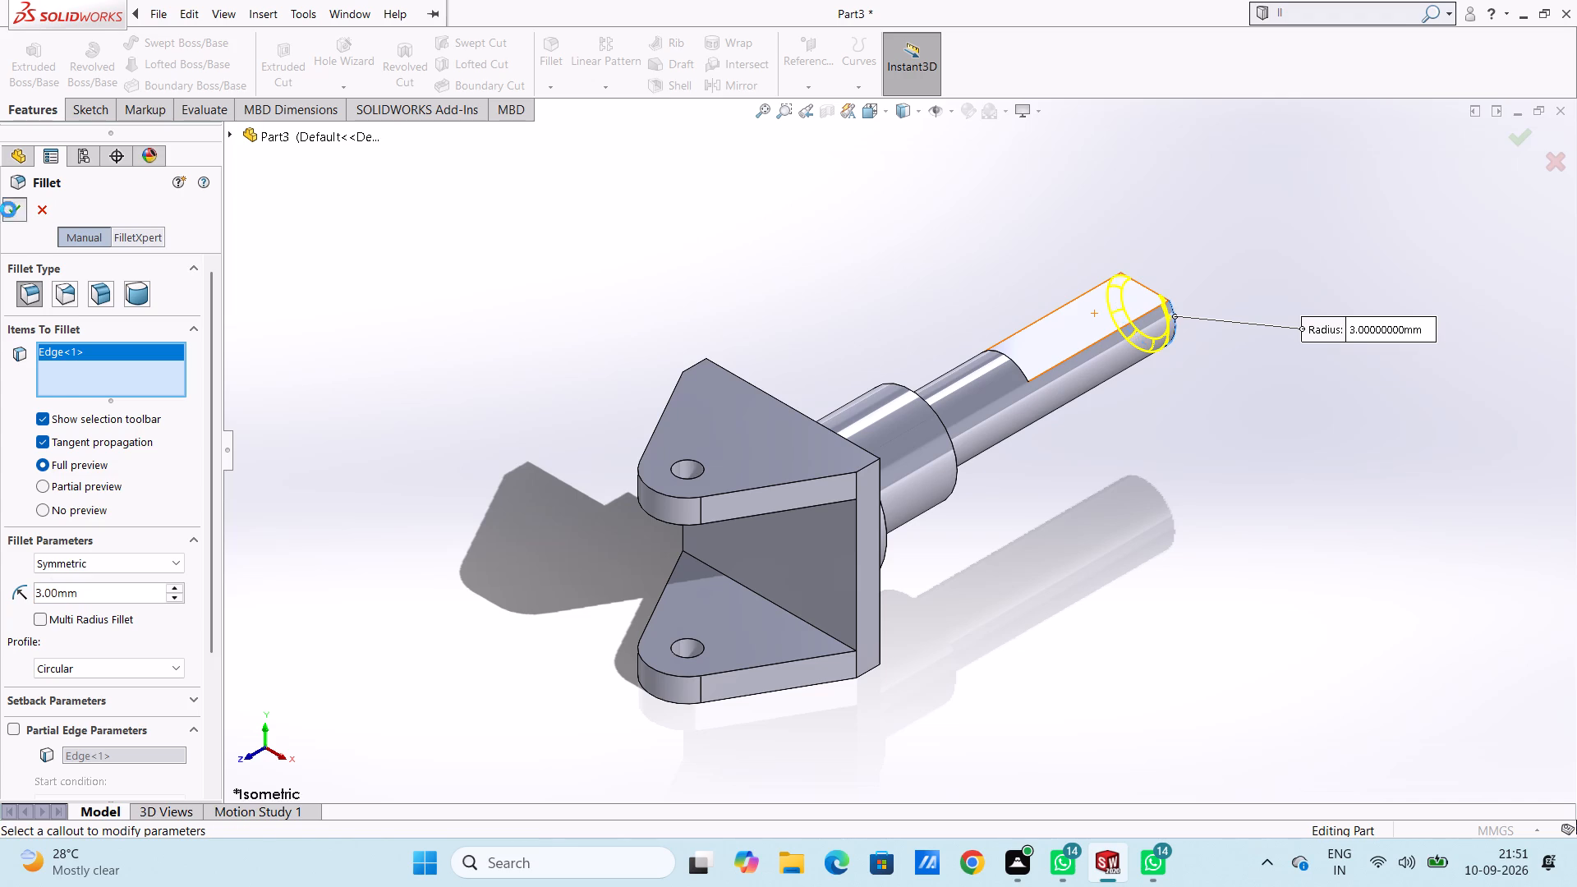
{"action": "left_click", "coordinate": [438, 274]}
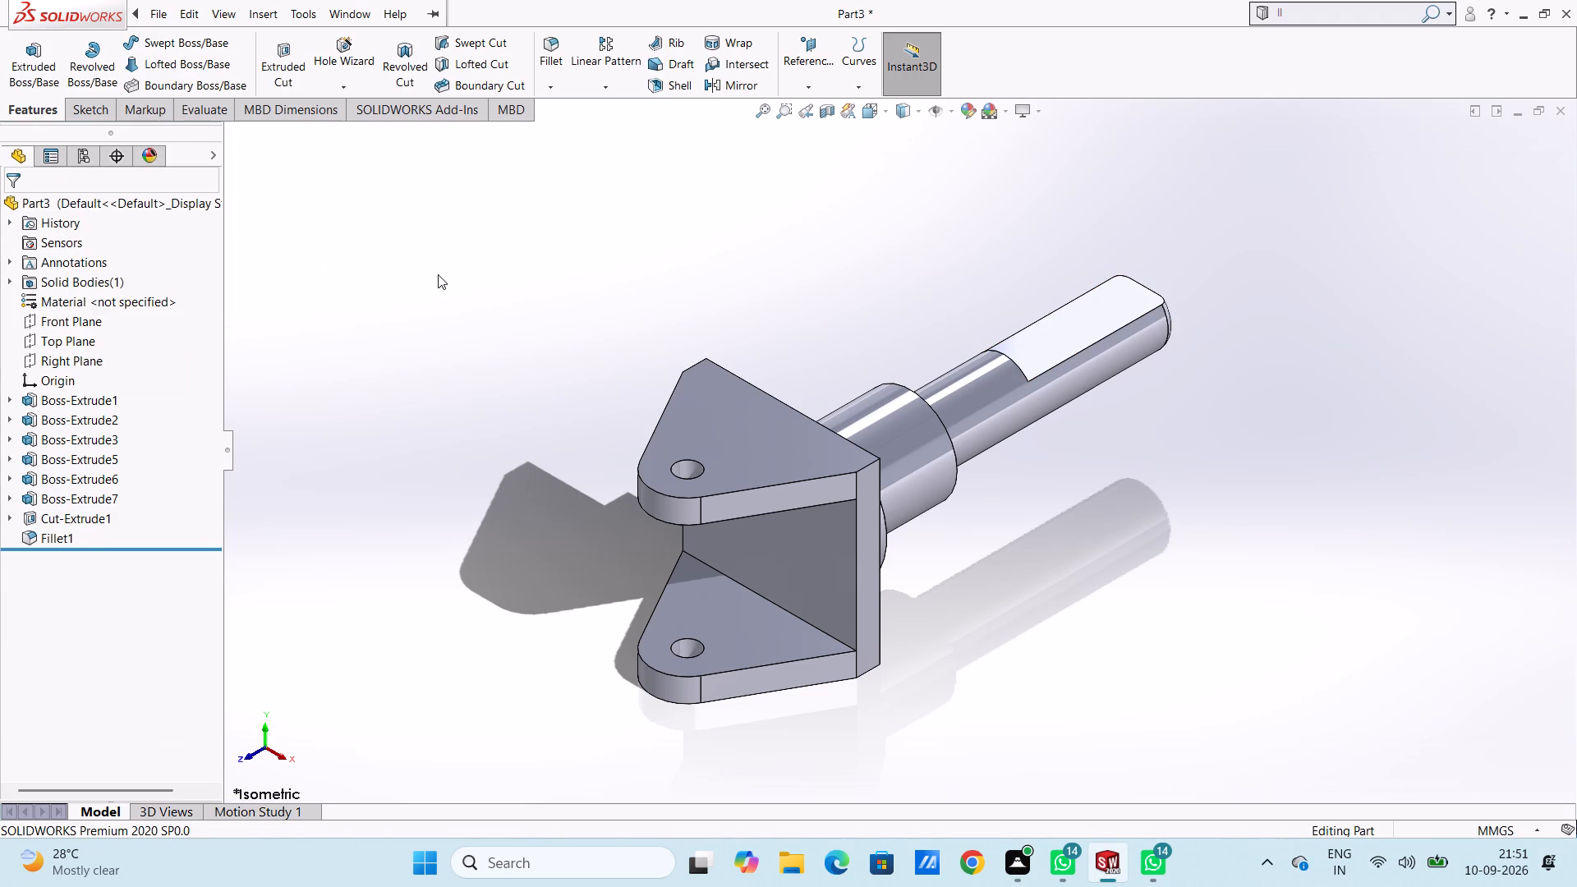
Examine the finished bracket from the standard orthographic directions and in isometric.
{"action": "key", "text": "ctrl+5"}
{"action": "key", "text": "ctrl+4"}
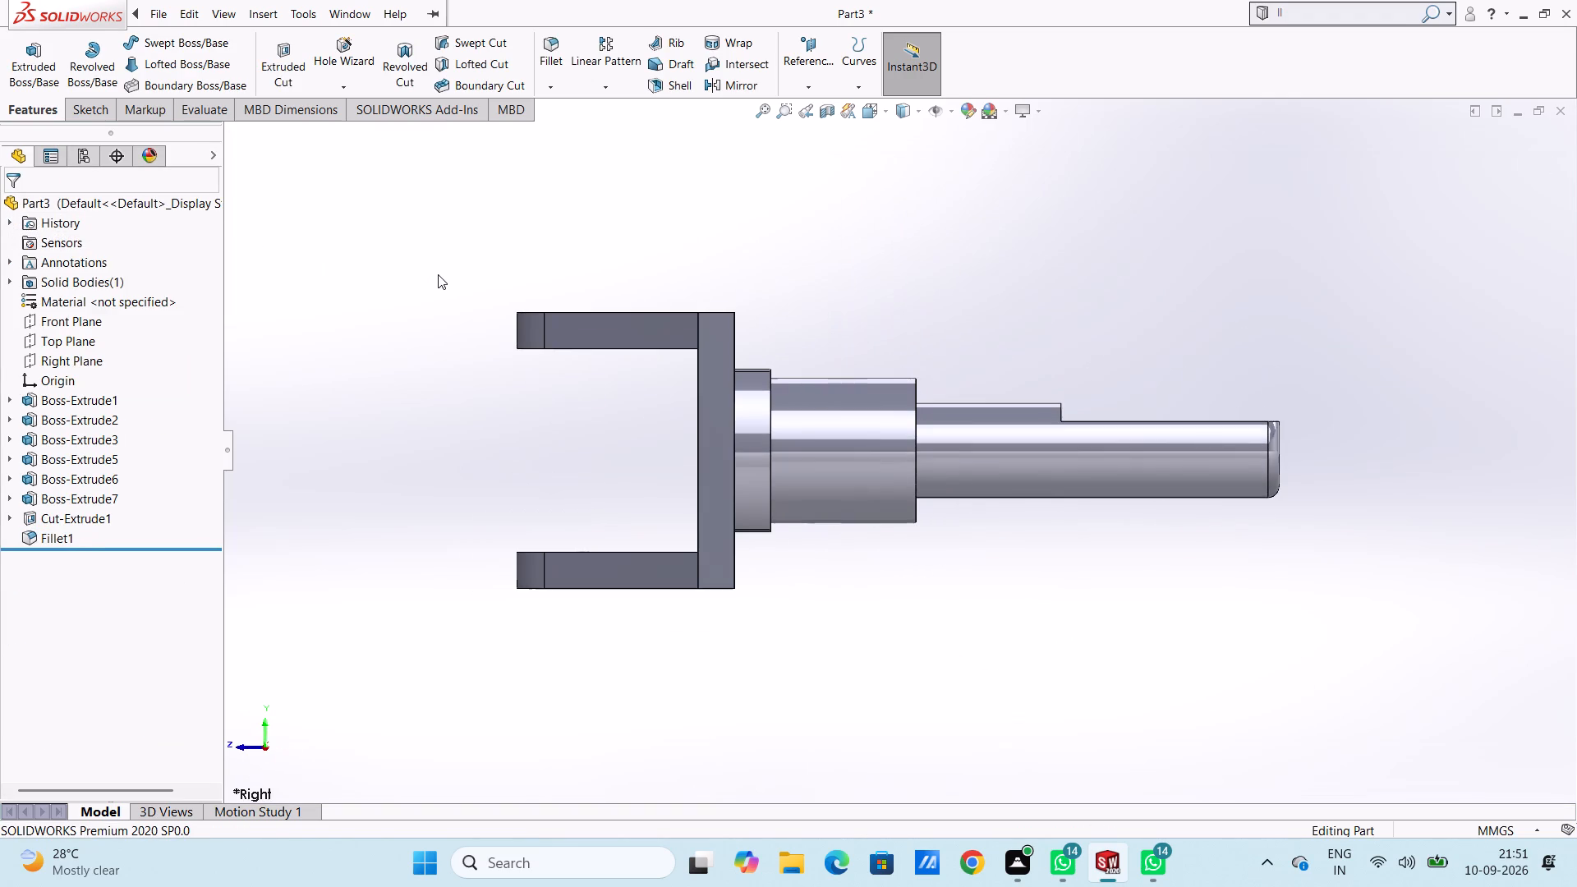
{"action": "key", "text": "ctrl+2"}
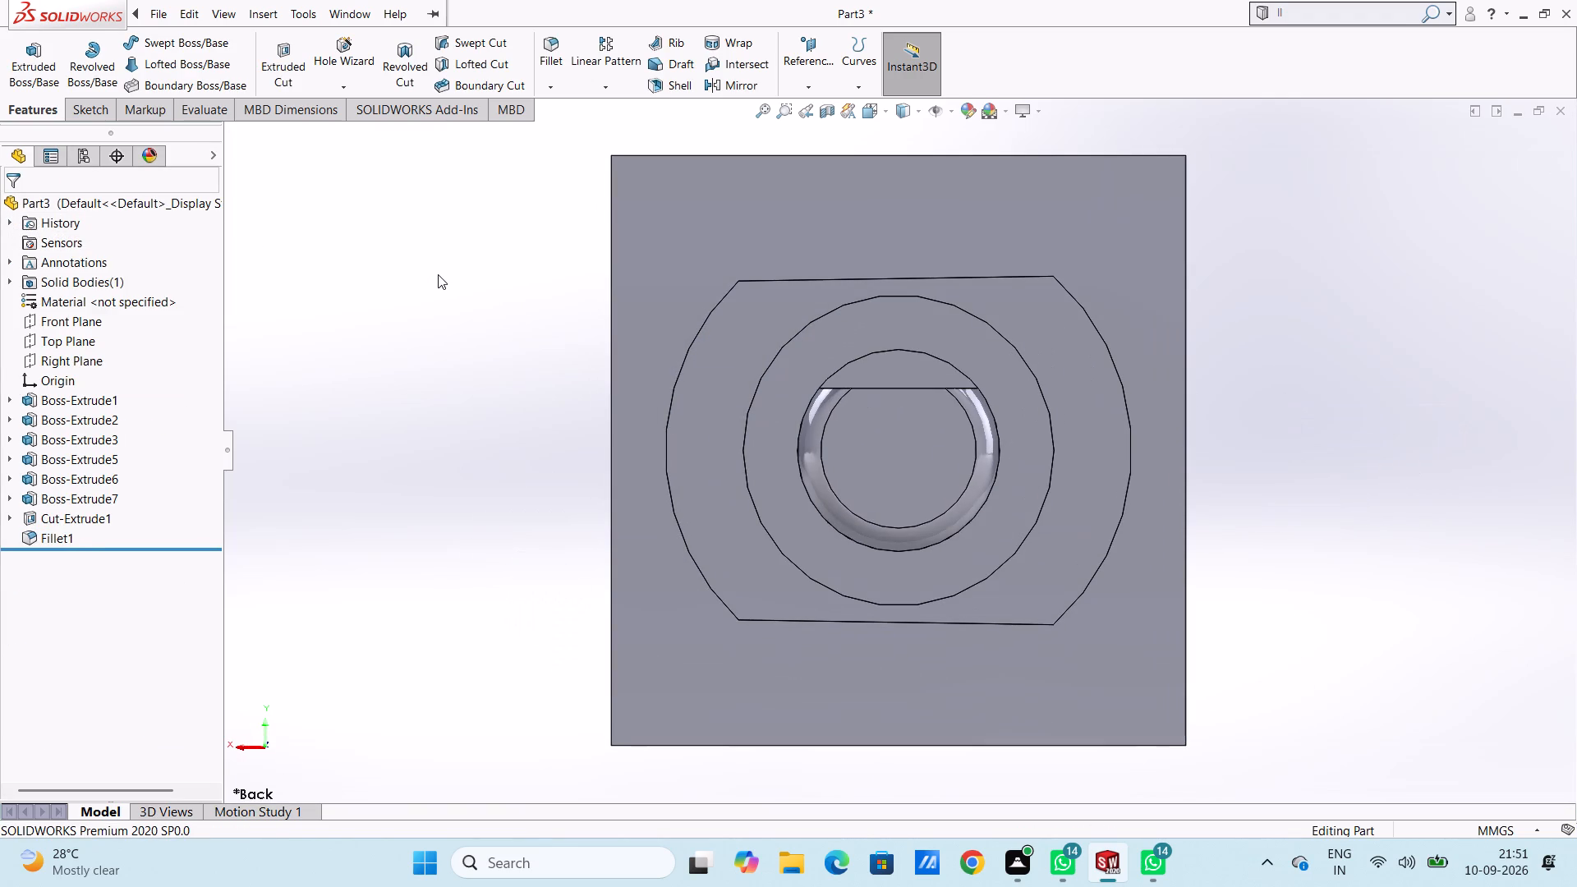
{"action": "key", "text": "ctrl+4"}
{"action": "key", "text": "ctrl+7"}
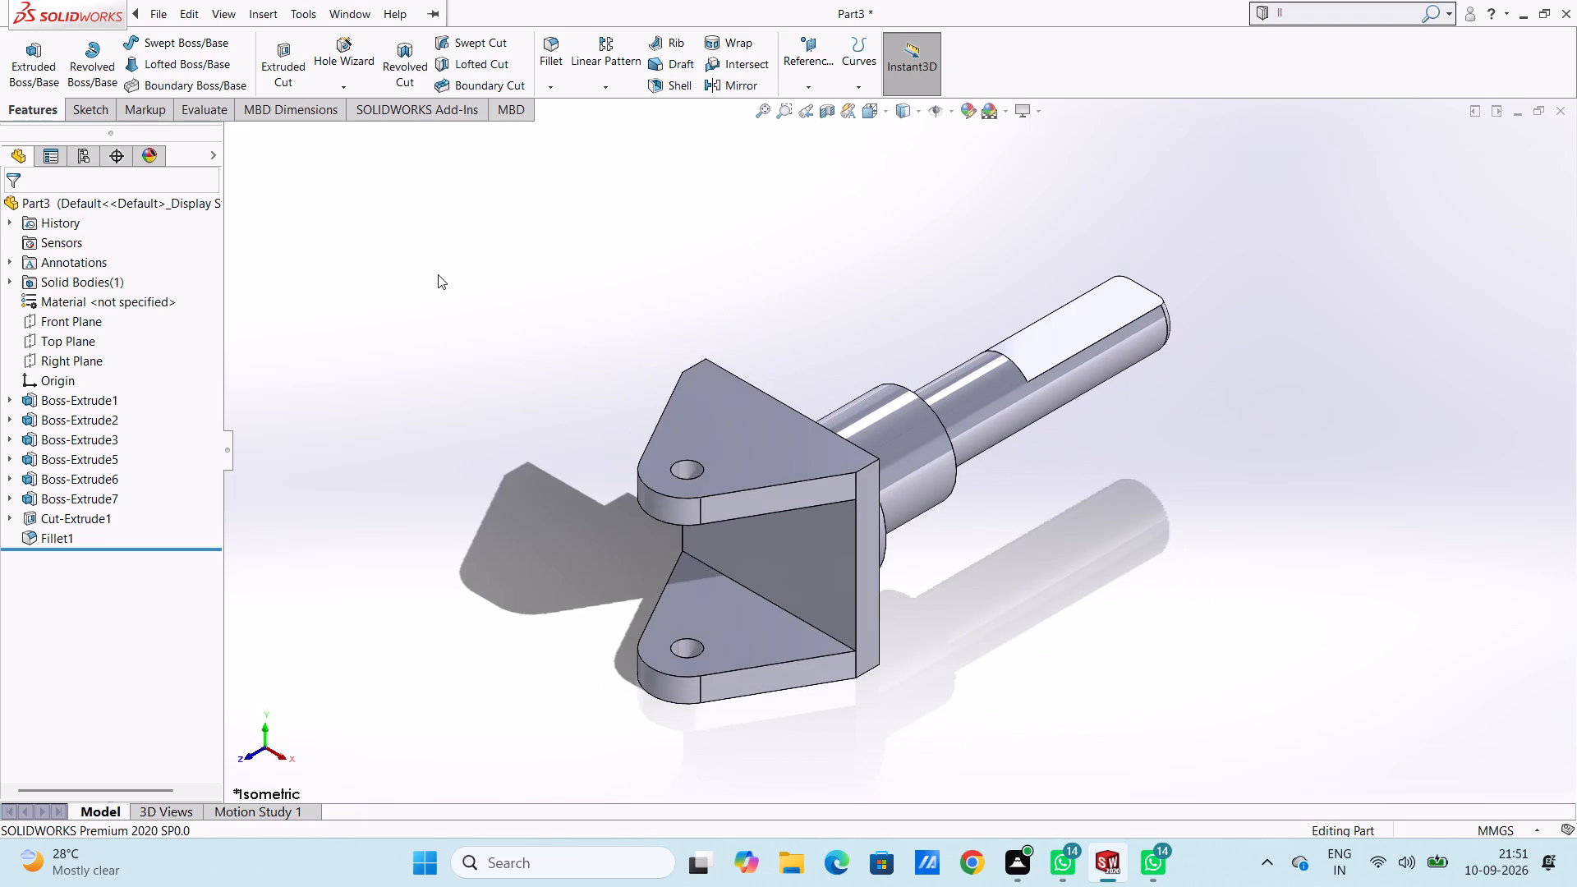
{"action": "key", "text": "ctrl+1"}
{"action": "key", "text": "ctrl+2"}
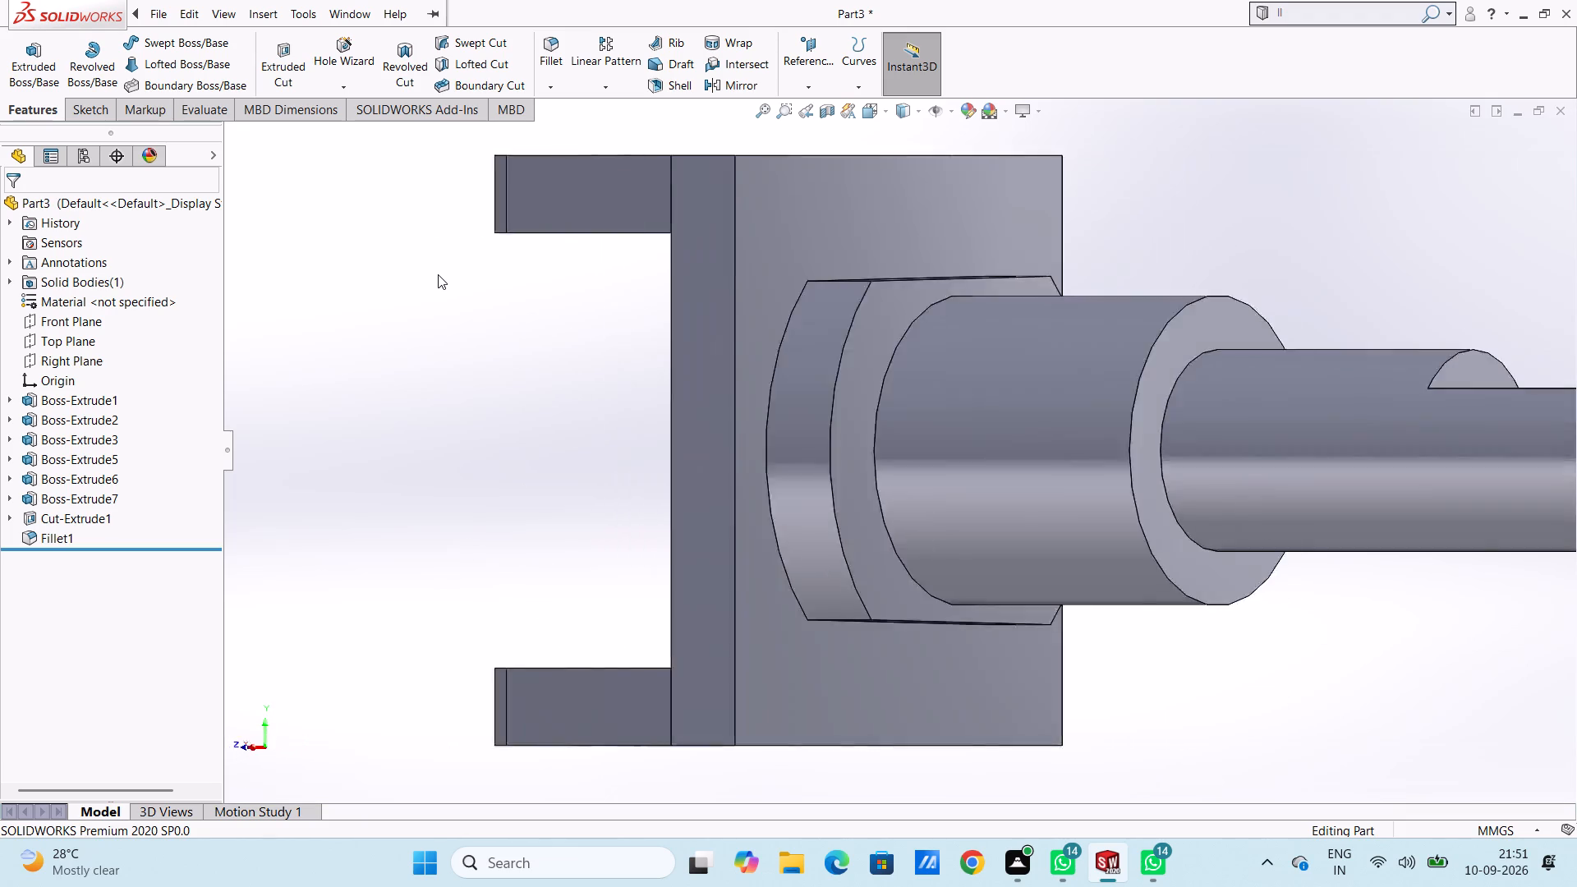
{"action": "key", "text": "ctrl+3"}
{"action": "key", "text": "ctrl+4"}
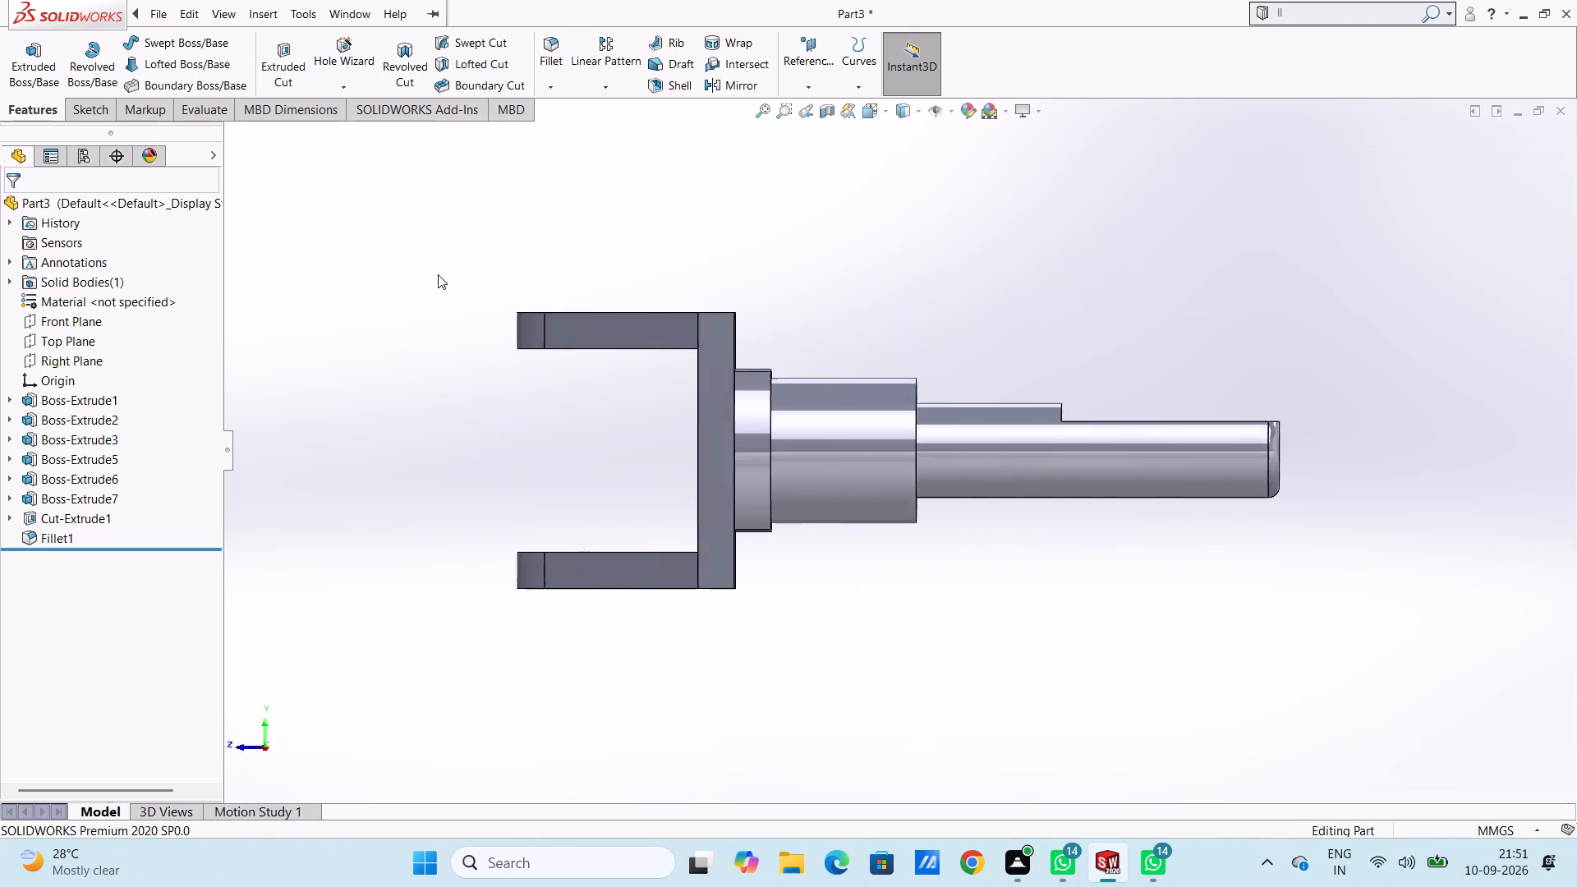
{"action": "key", "text": "ctrl+5"}
{"action": "key", "text": "ctrl+6"}
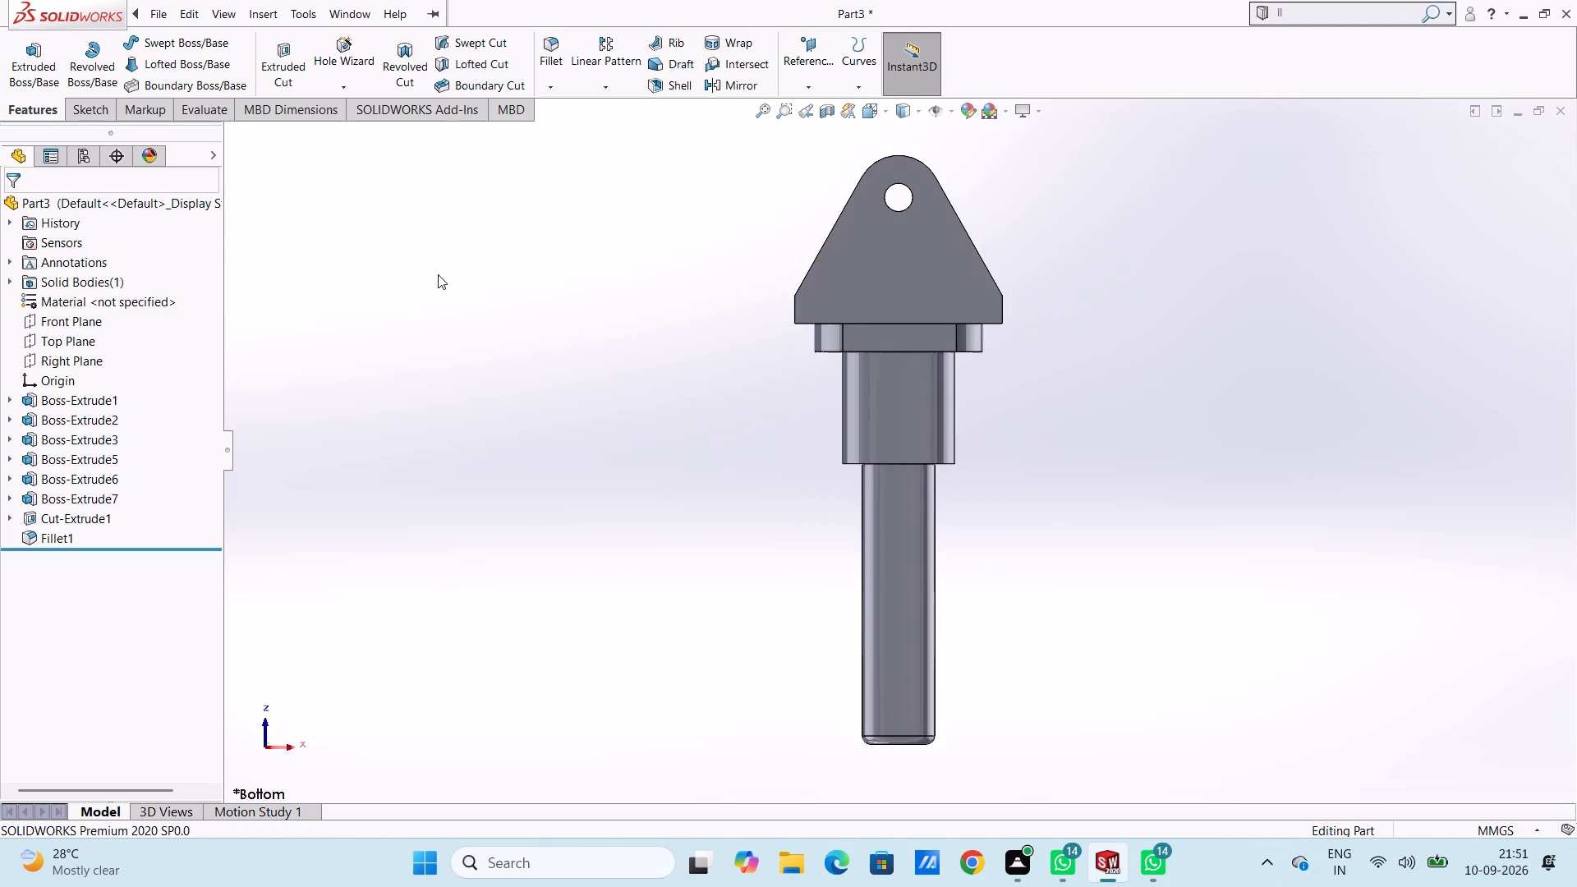
{"action": "key", "text": "ctrl+7"}
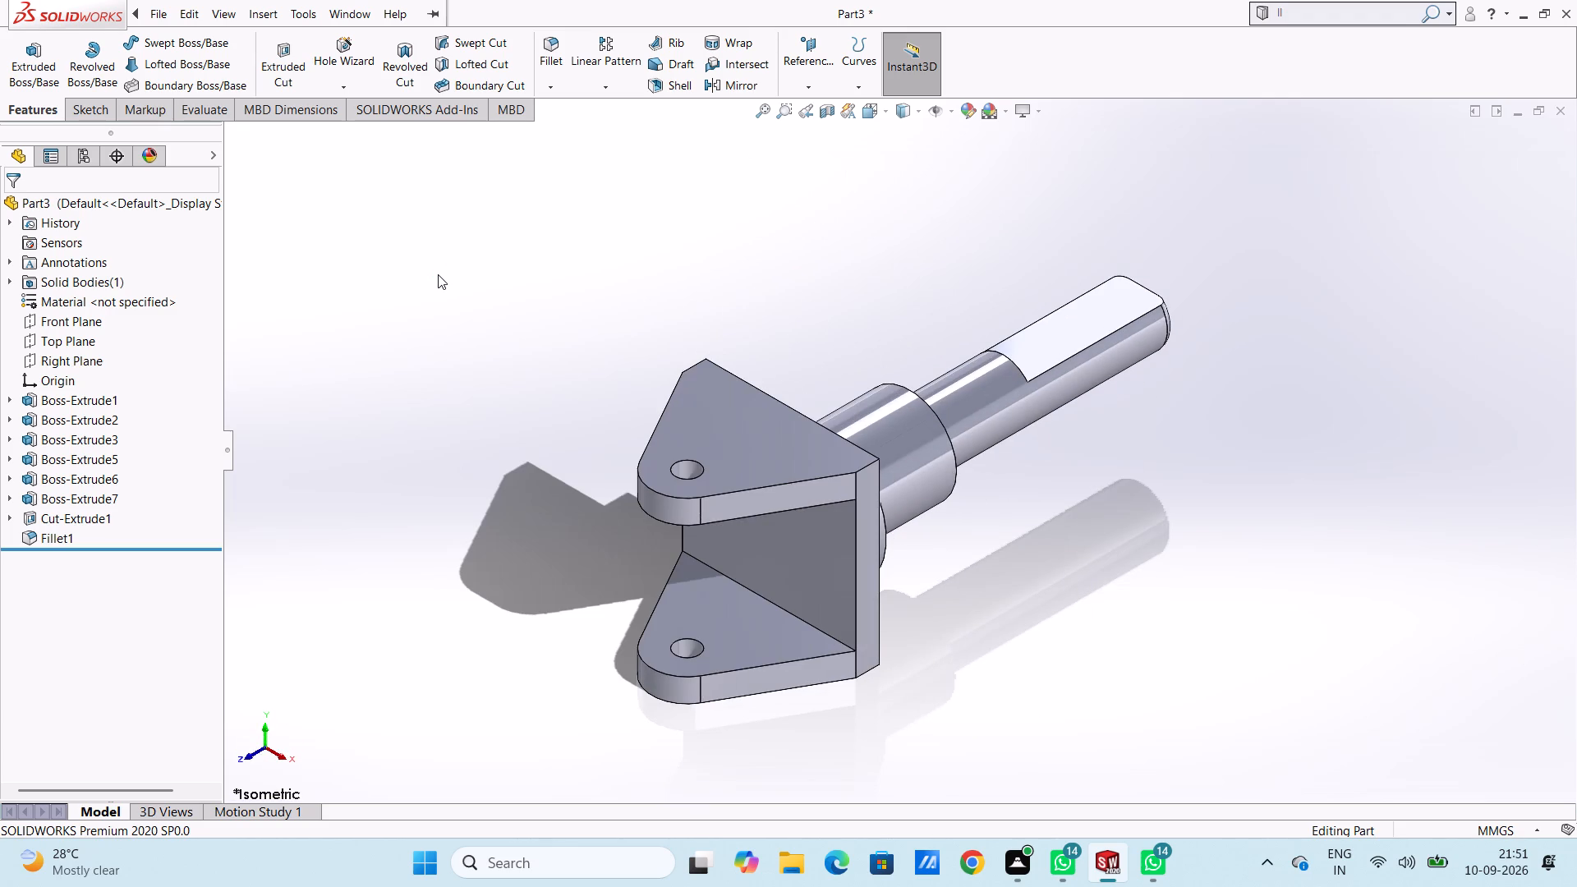
{"action": "key", "text": "ctrl+5"}
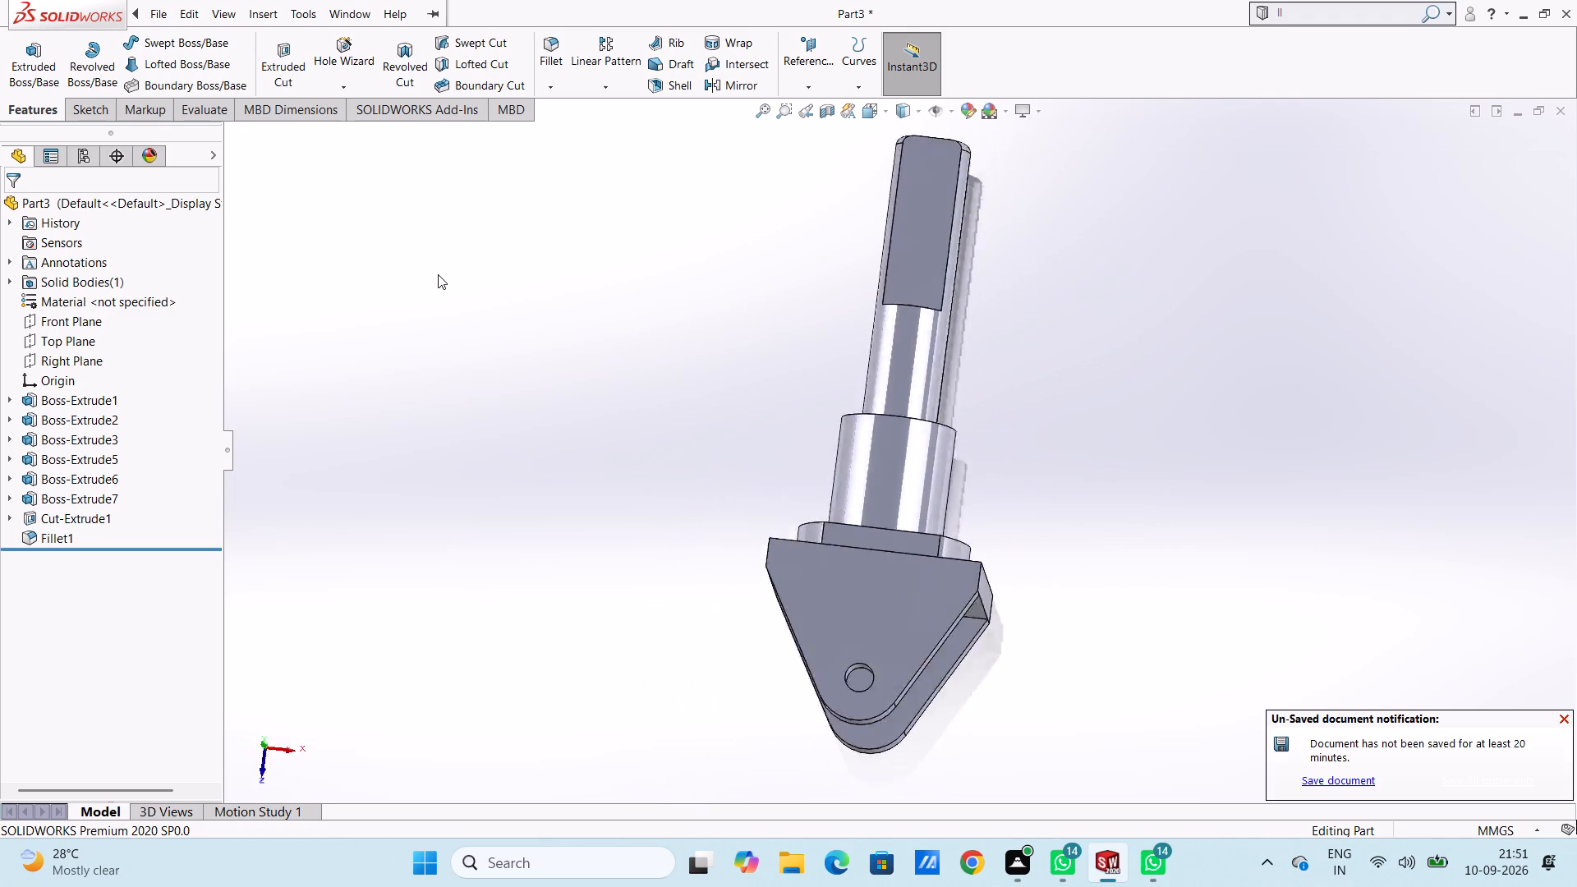
{"action": "key", "text": "ctrl+3"}
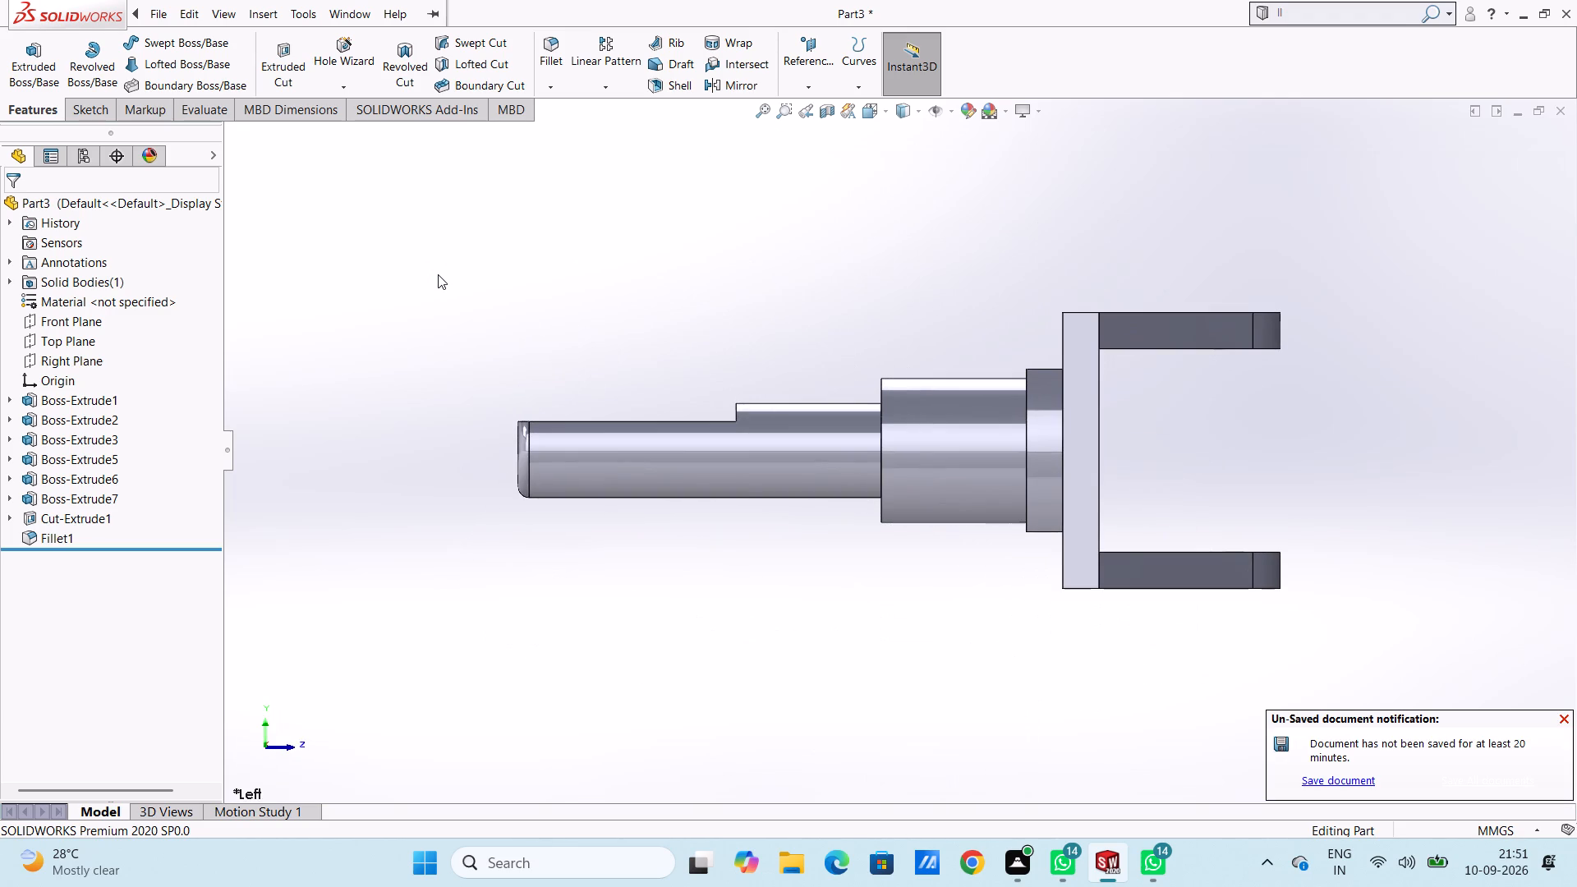
{"action": "key", "text": "ctrl+7"}
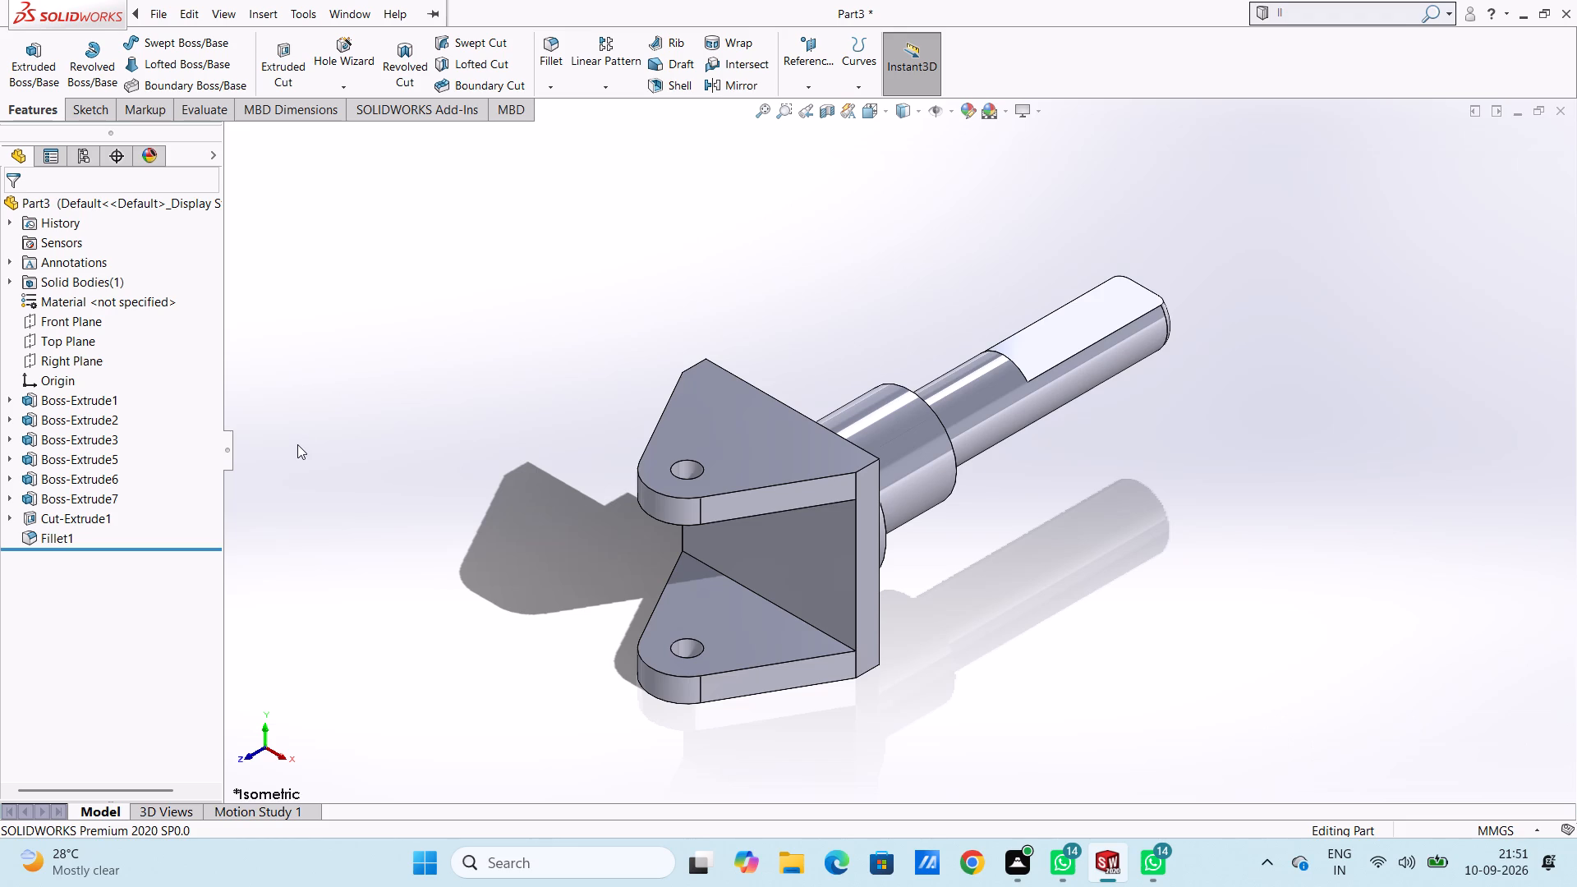
Save the part in the Documents folder as "flanged shaft support bracket".
{"action": "key", "text": "ctrl+s"}
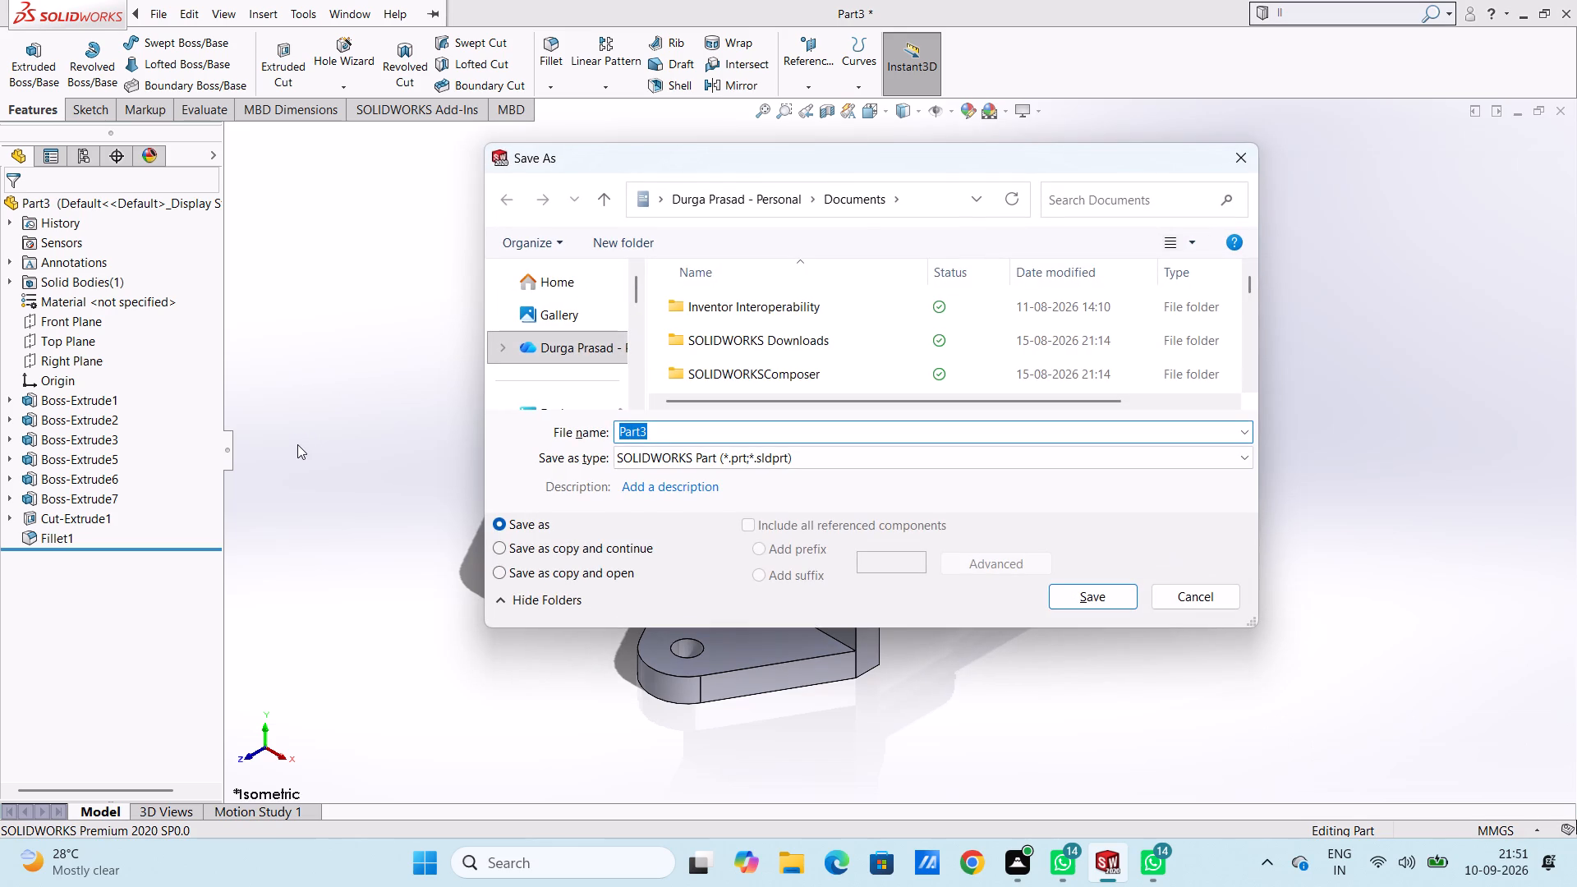
{"action": "type", "text": "flan"}
{"action": "type", "text": "ged"}
{"action": "key", "text": "space"}
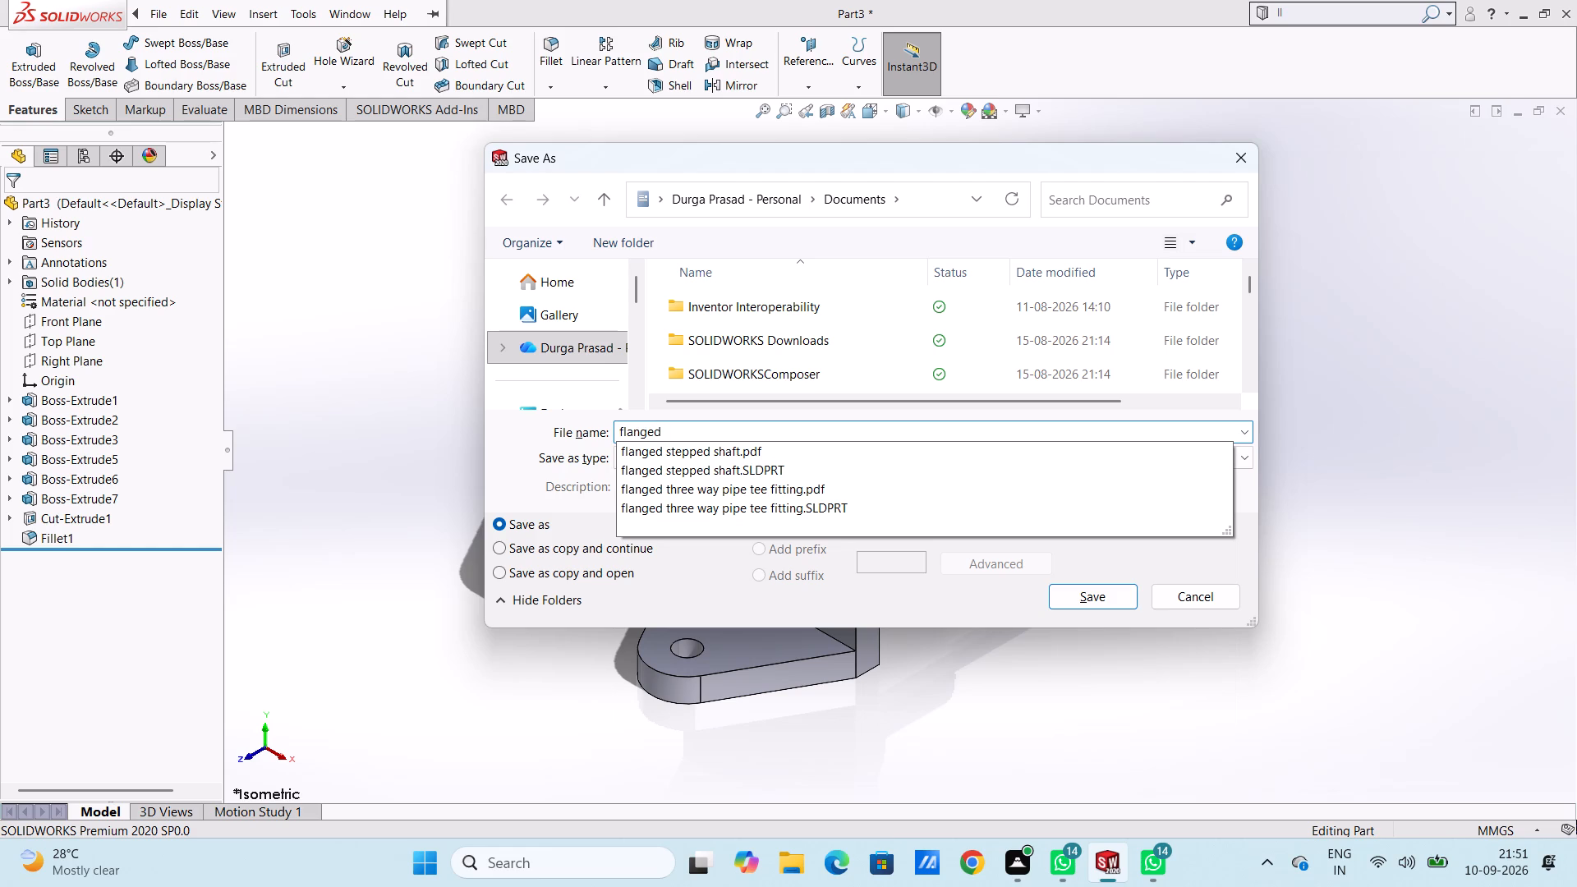
{"action": "type", "text": "shaft"}
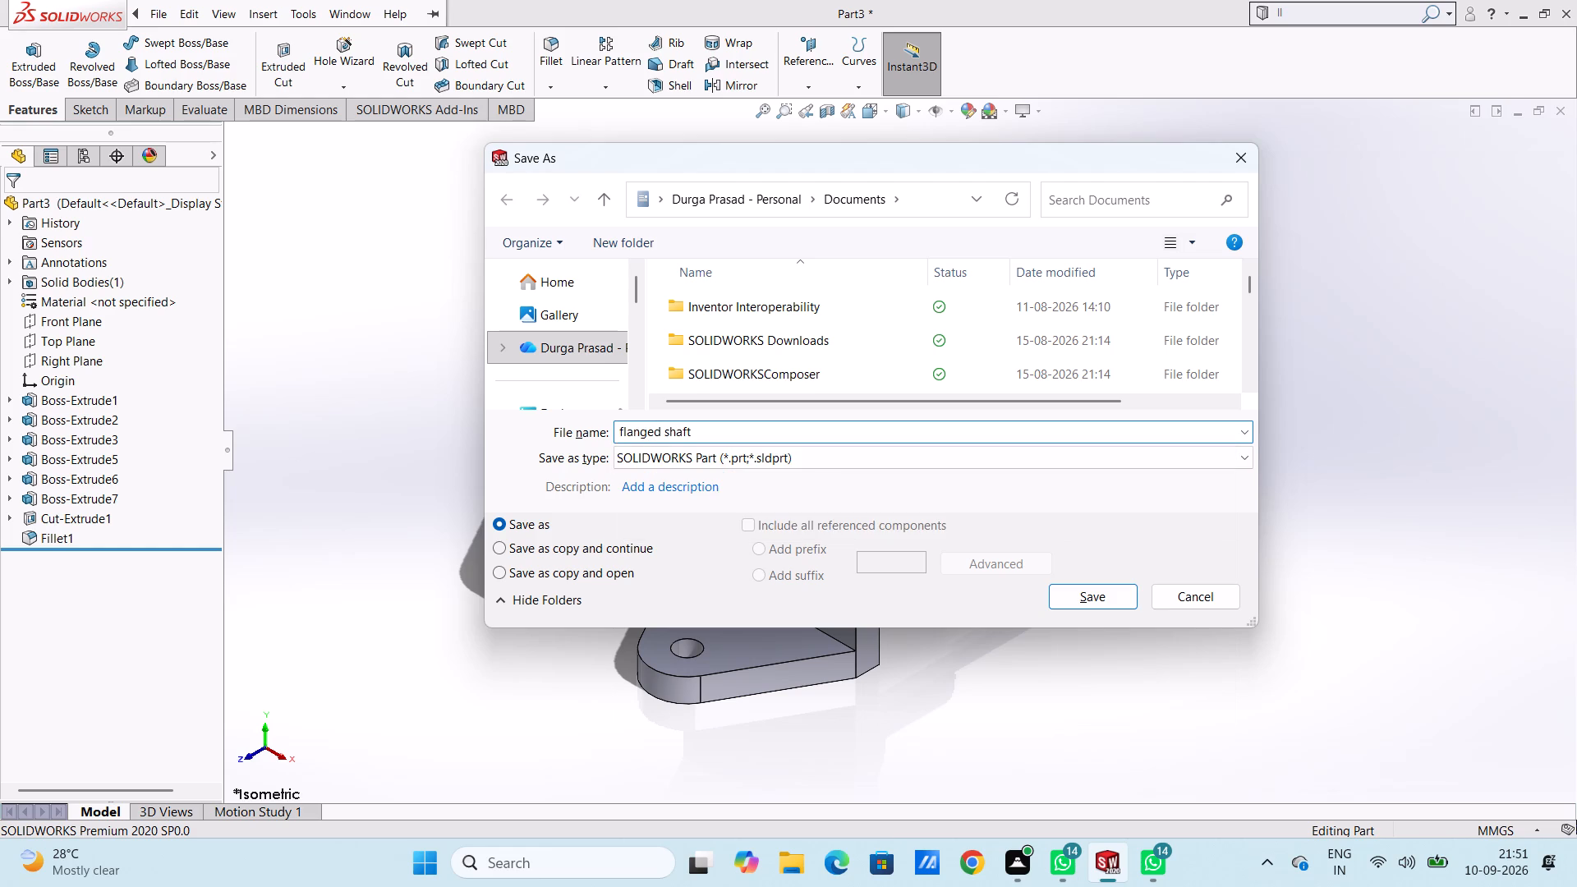
{"action": "key", "text": "space"}
{"action": "type", "text": "supp"}
{"action": "type", "text": "ort"}
{"action": "key", "text": "space"}
{"action": "type", "text": "bracket"}
{"action": "left_click", "coordinate": [1088, 591]}
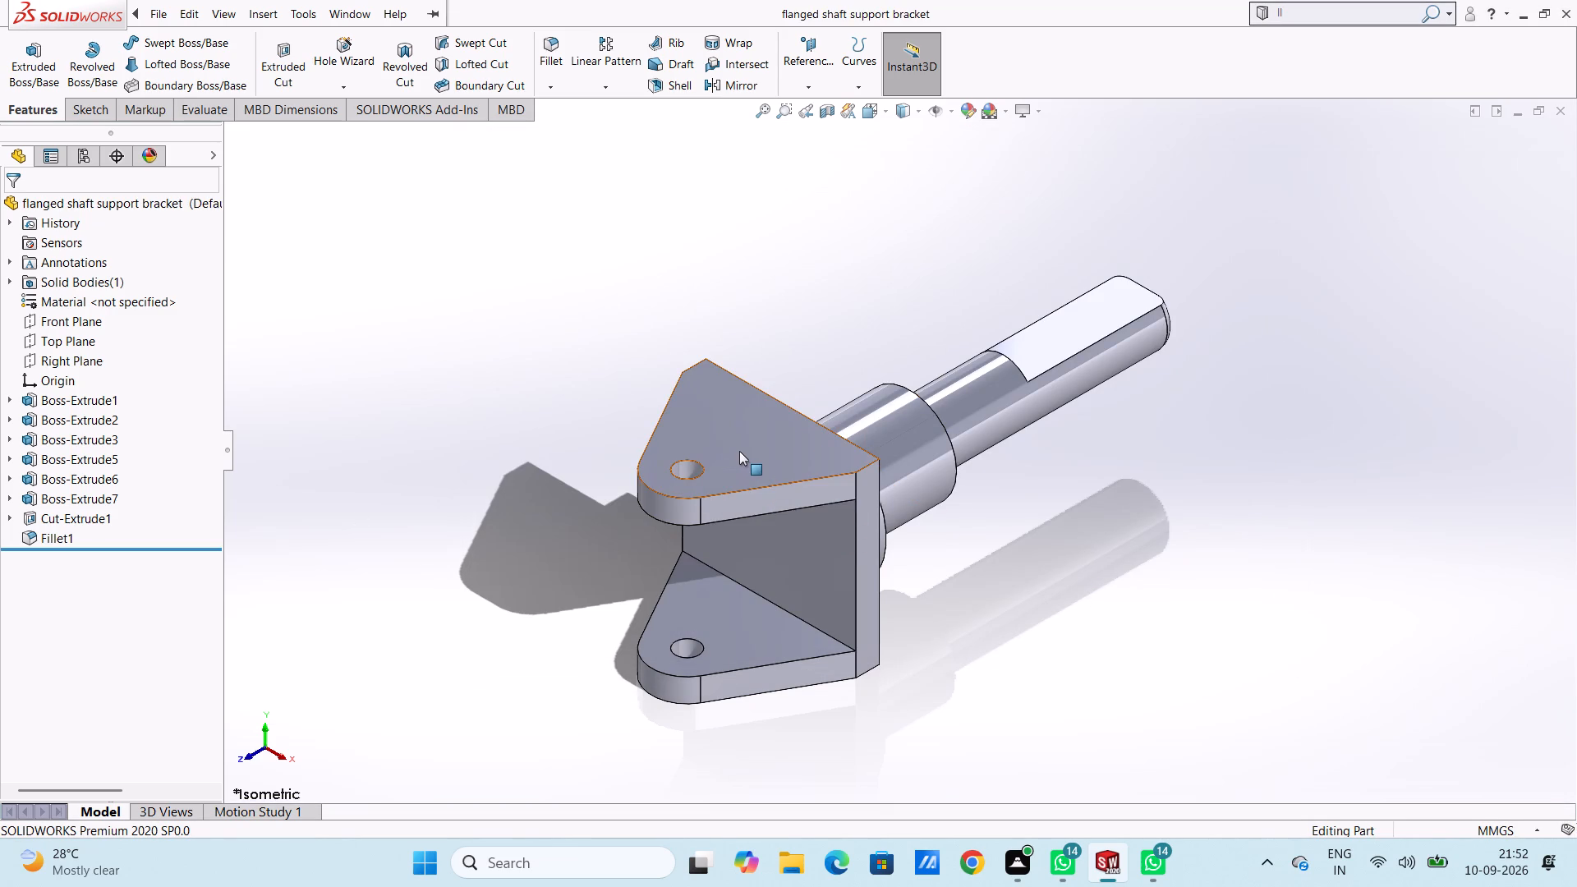
Apply the light green standard colour to the whole part and save the file.
{"action": "left_click", "coordinate": [965, 115]}
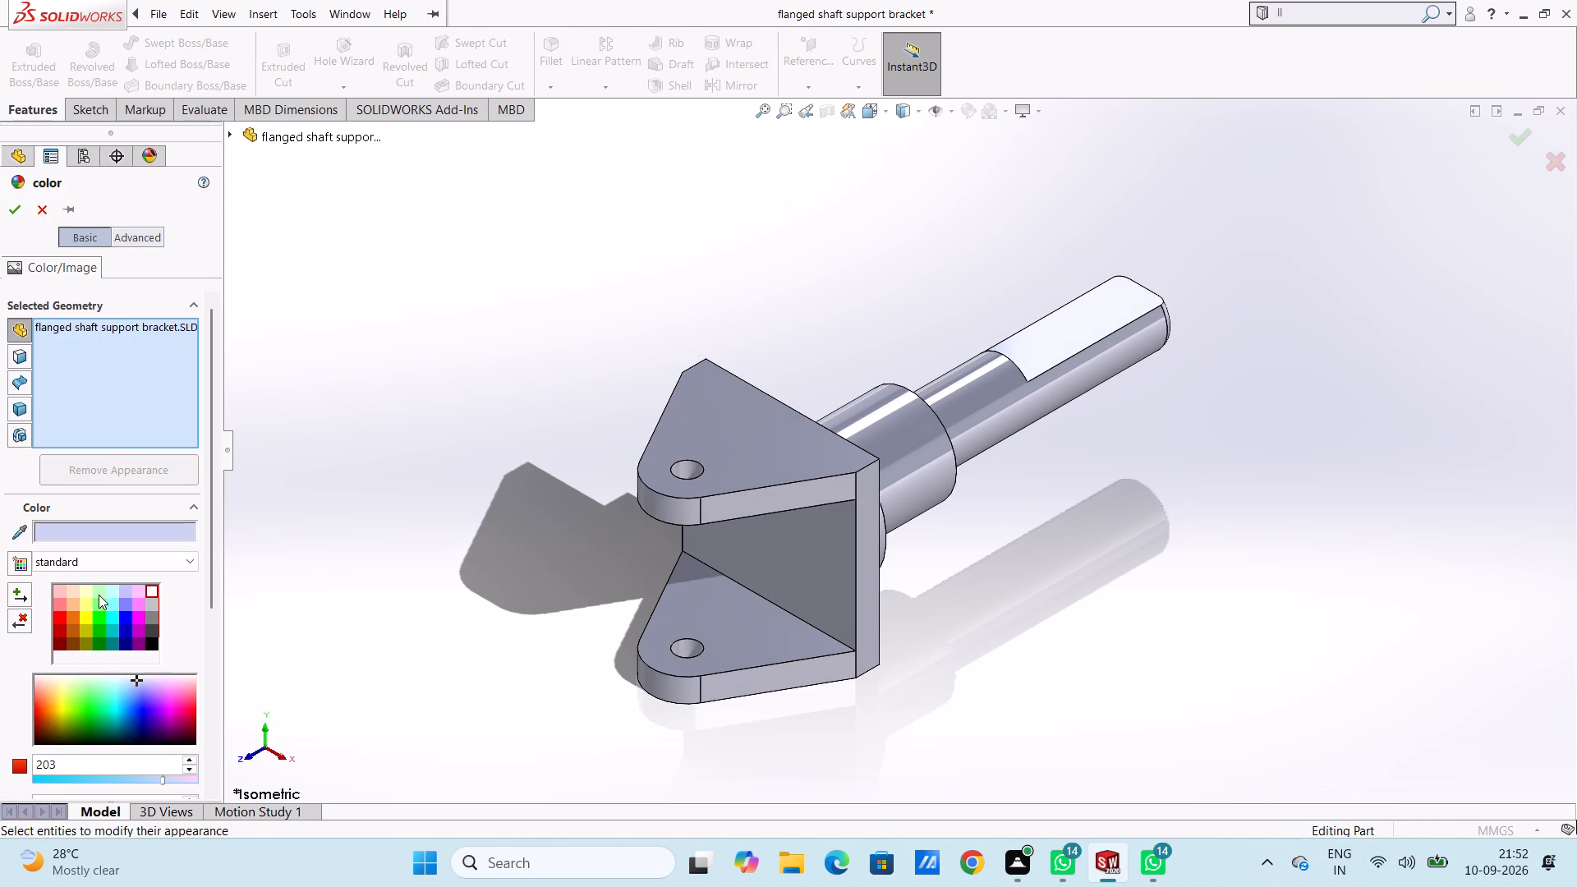
{"action": "left_click", "coordinate": [99, 595]}
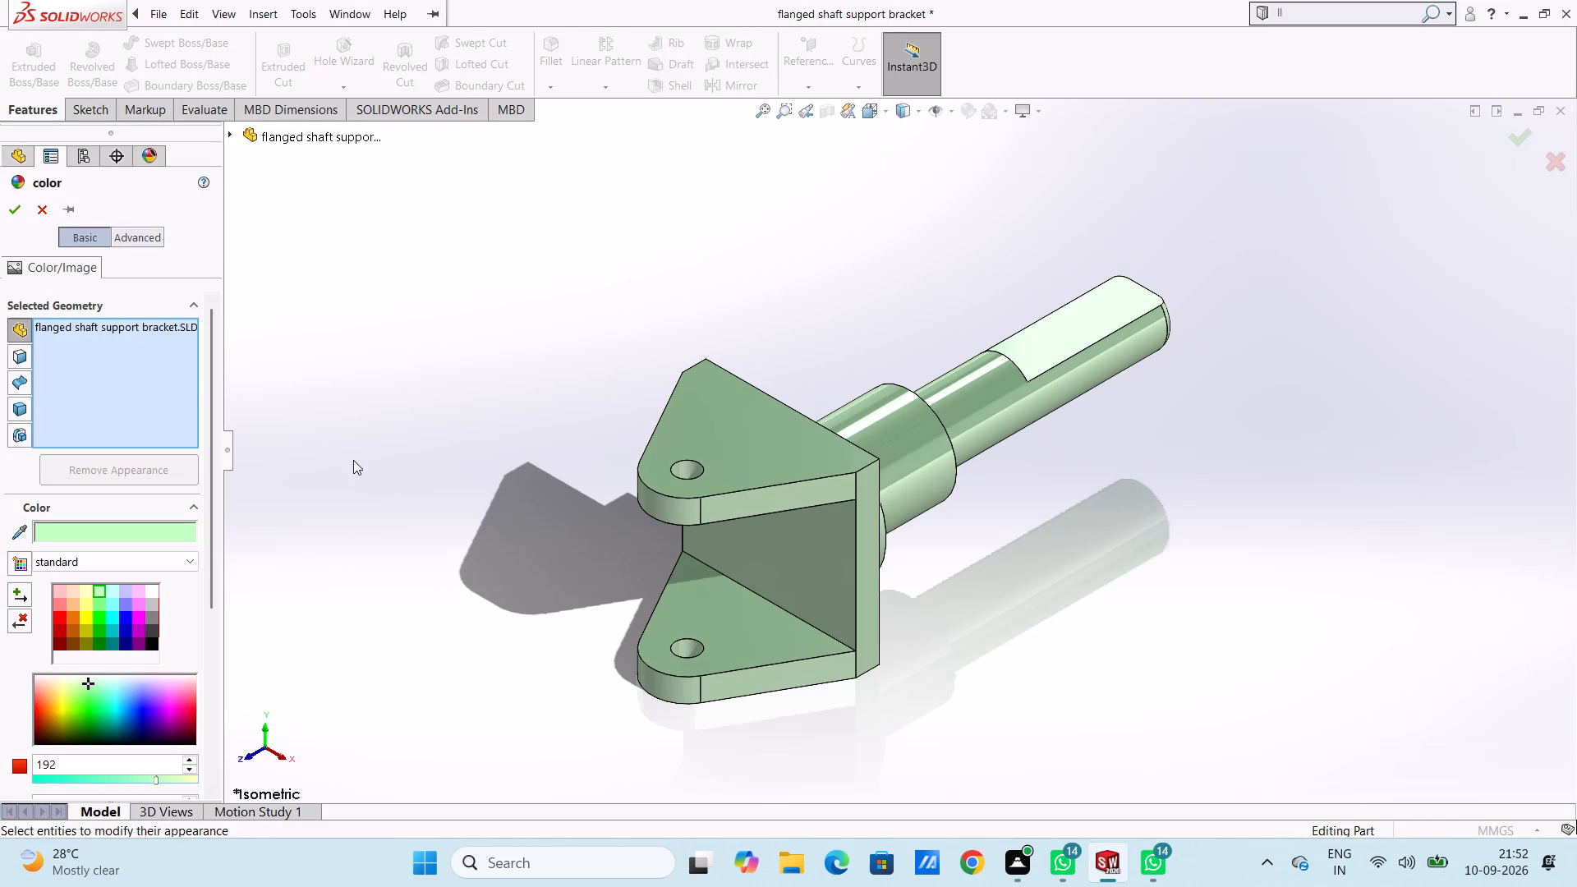
{"action": "left_click", "coordinate": [14, 215]}
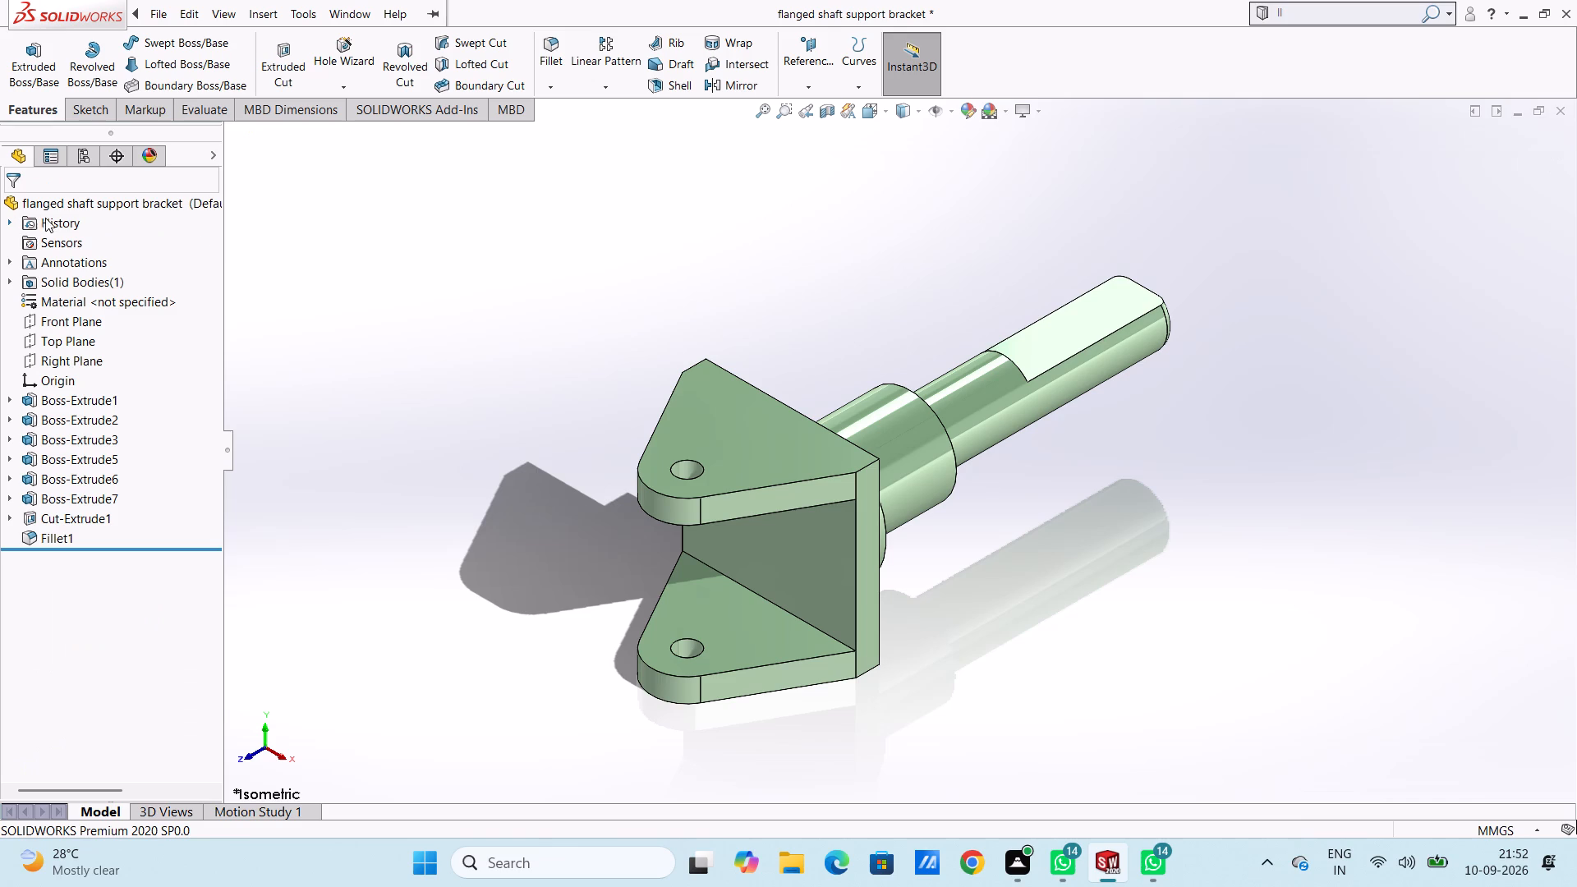
{"action": "key", "text": "ctrl+s"}
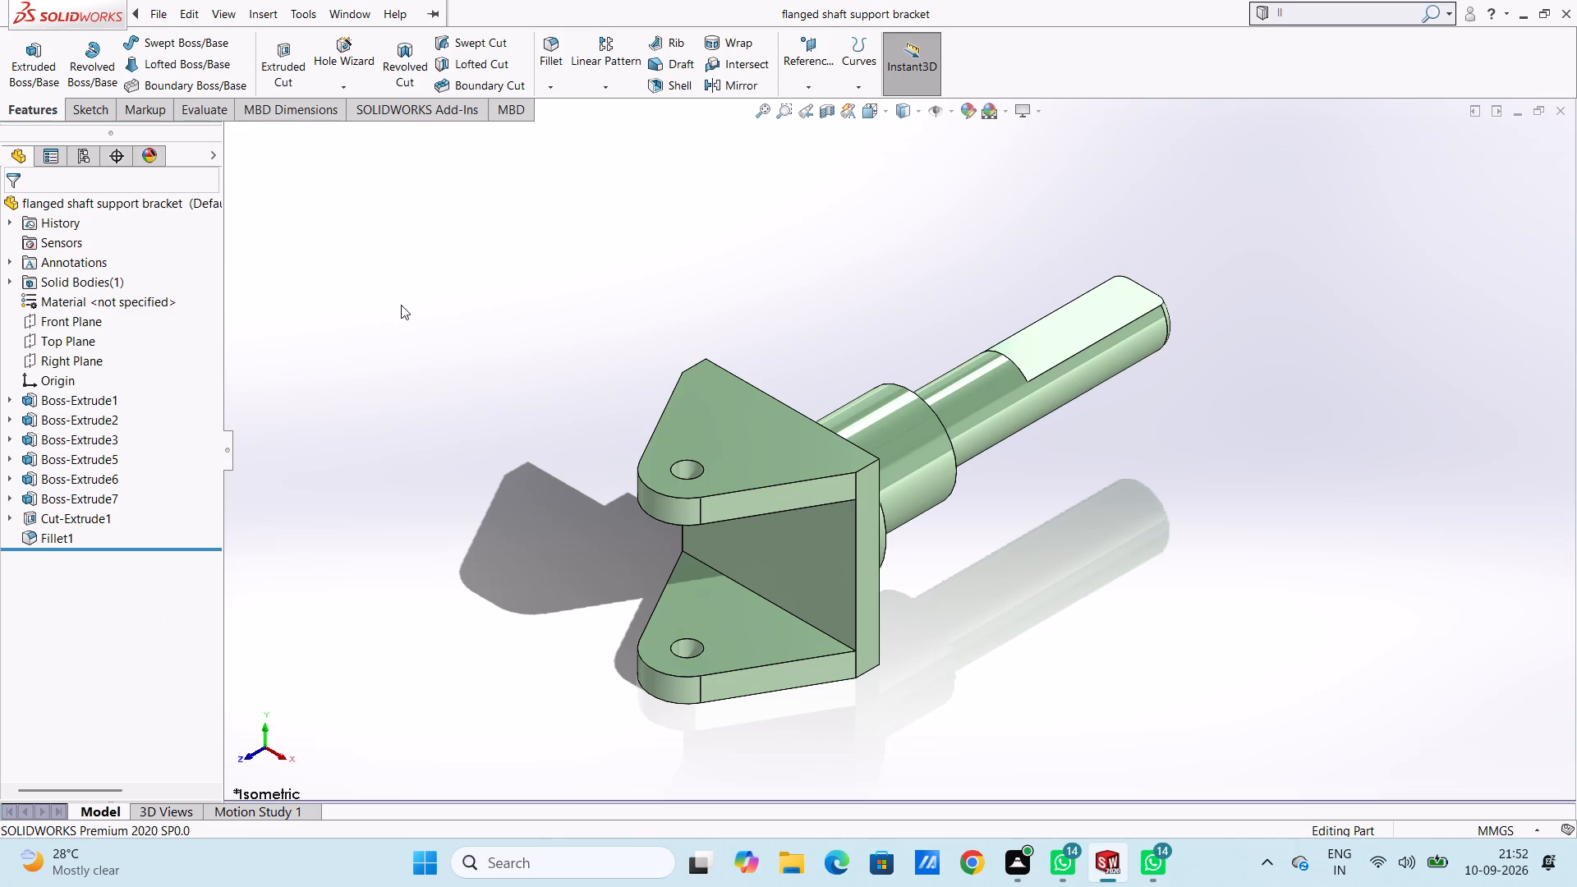
{"action": "left_click", "coordinate": [606, 292]}
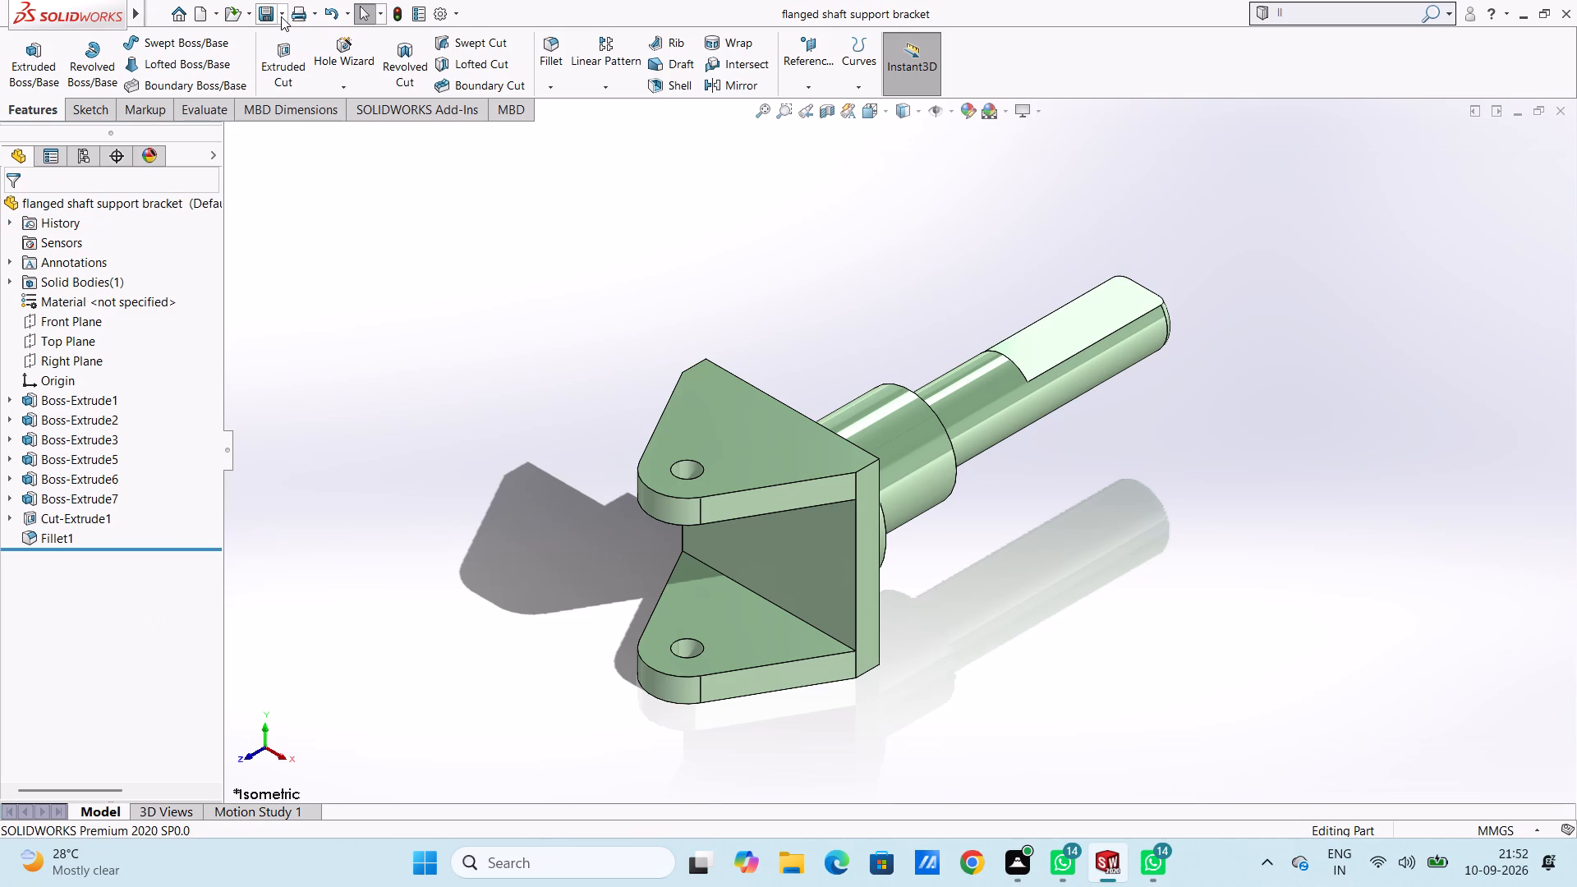
Save a PDF copy of the part in the Documents folder under the name "flanged shaft support bracket".
{"action": "left_click", "coordinate": [281, 16]}
{"action": "left_click", "coordinate": [291, 46]}
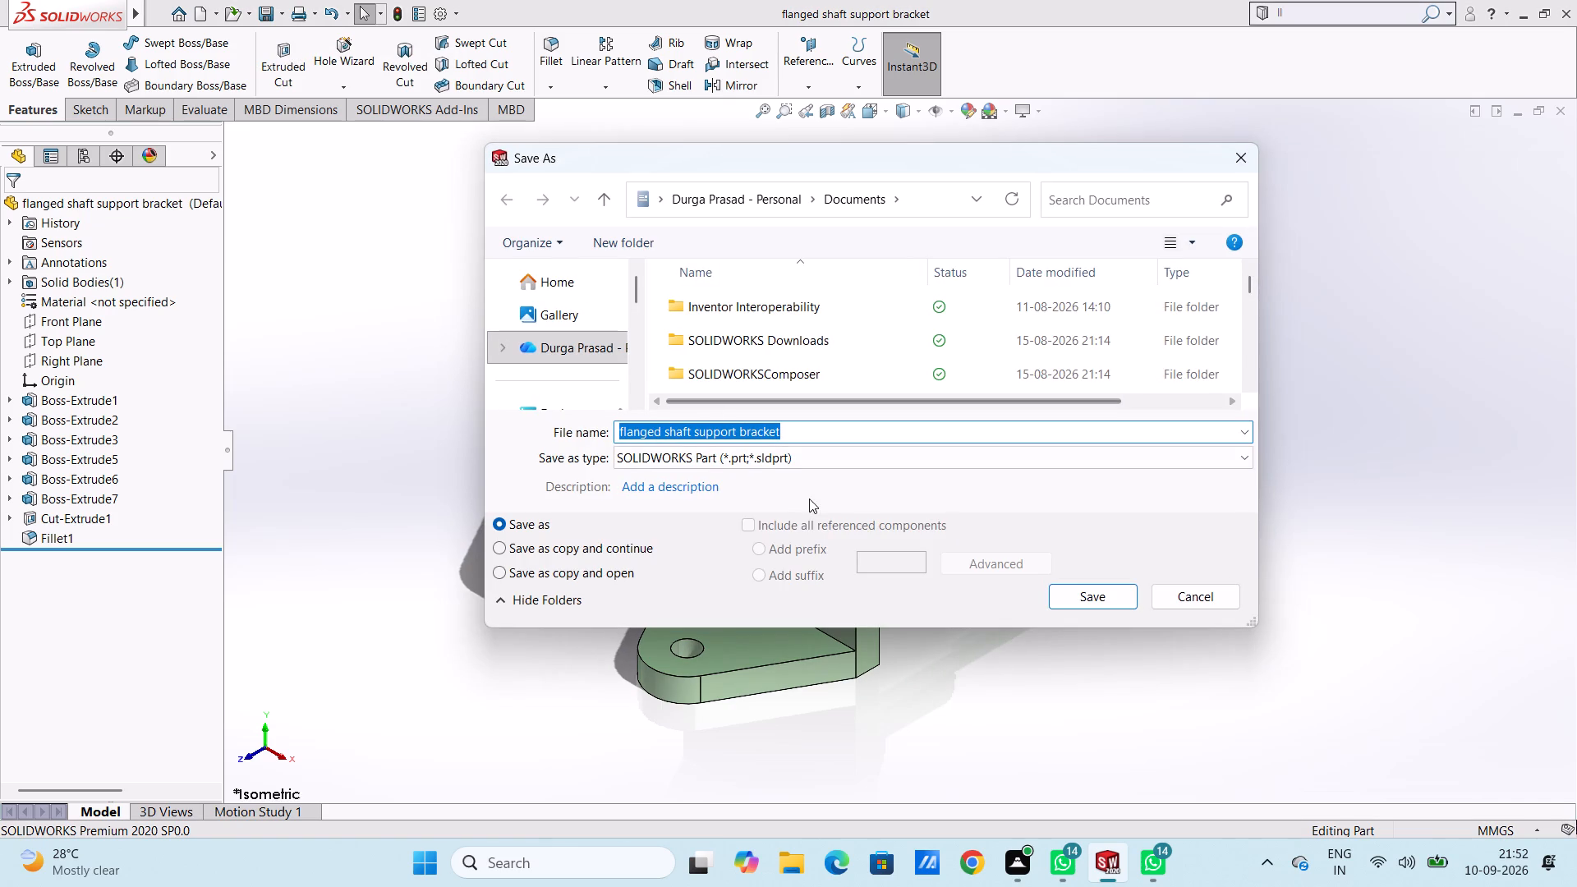
{"action": "left_click", "coordinate": [808, 461]}
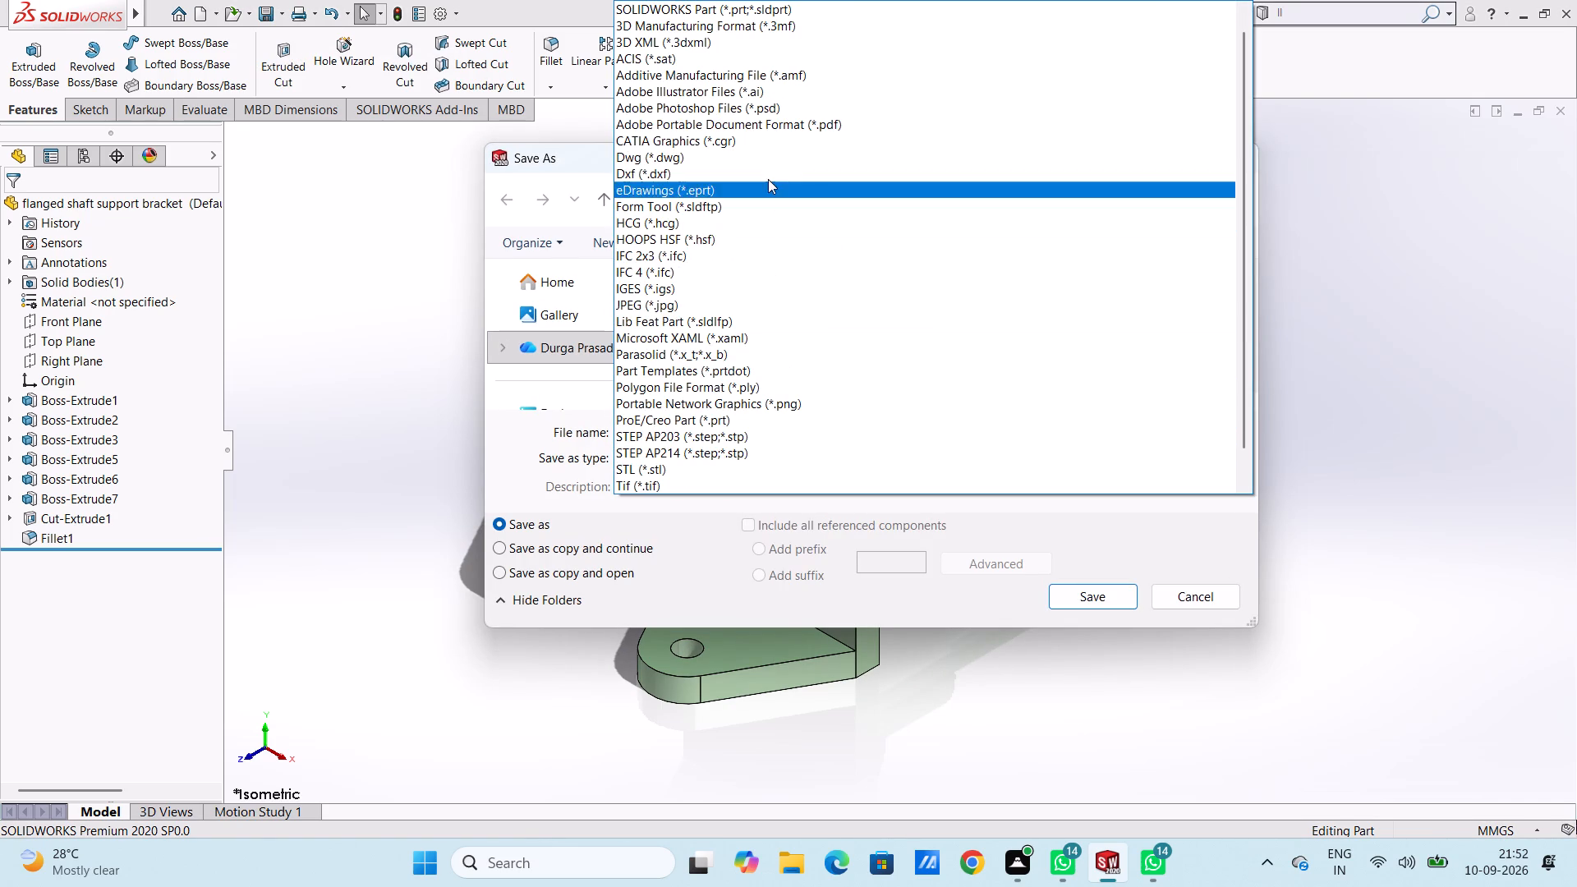
{"action": "left_click", "coordinate": [767, 129]}
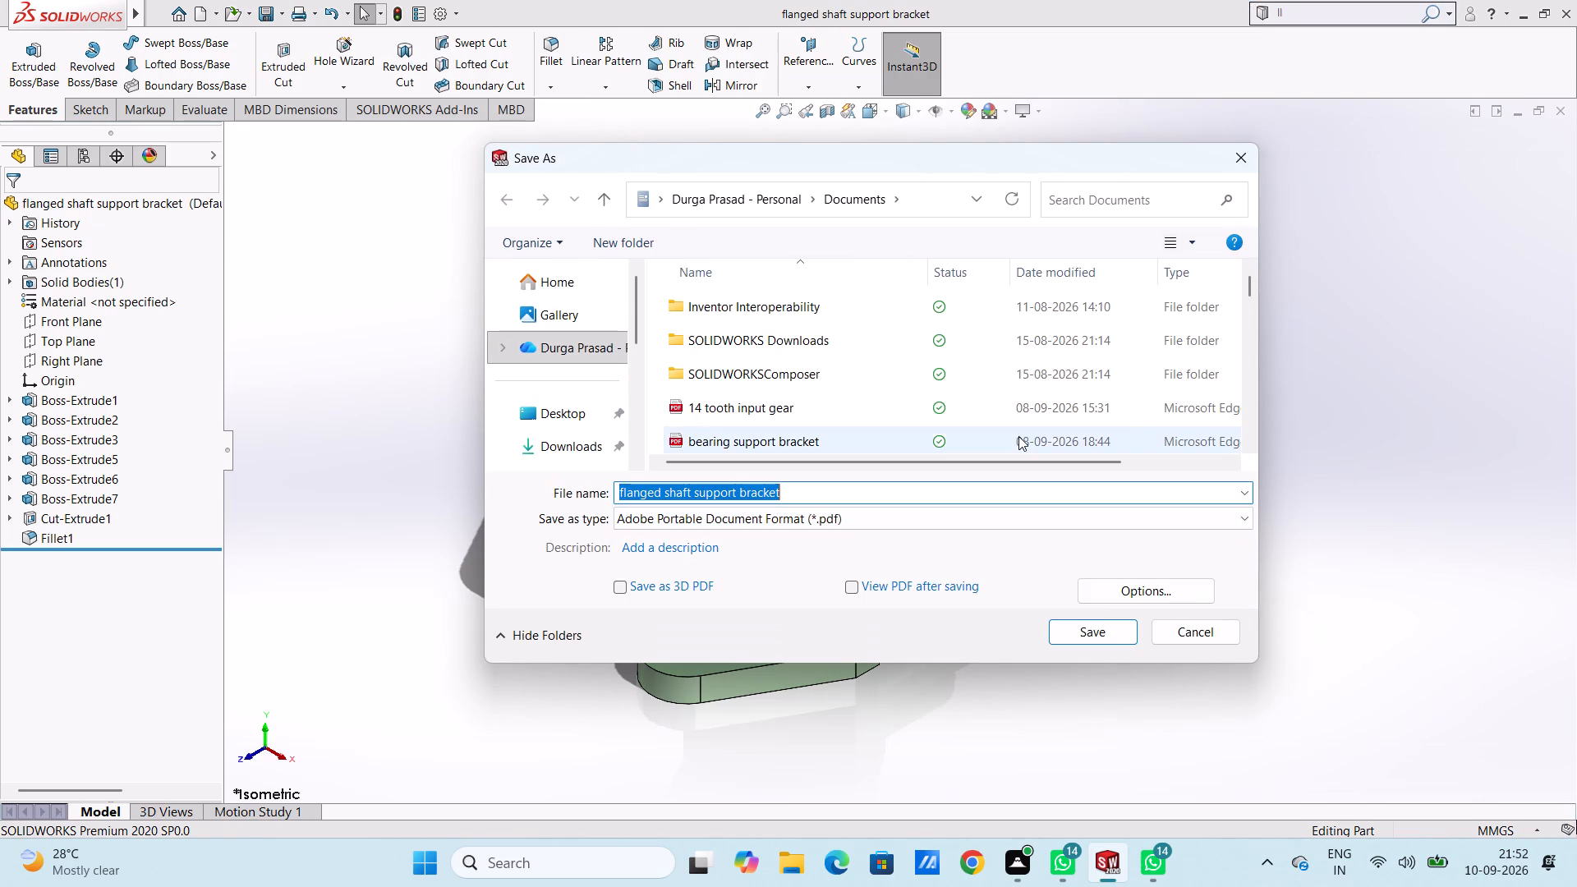
{"action": "left_click", "coordinate": [1072, 629]}
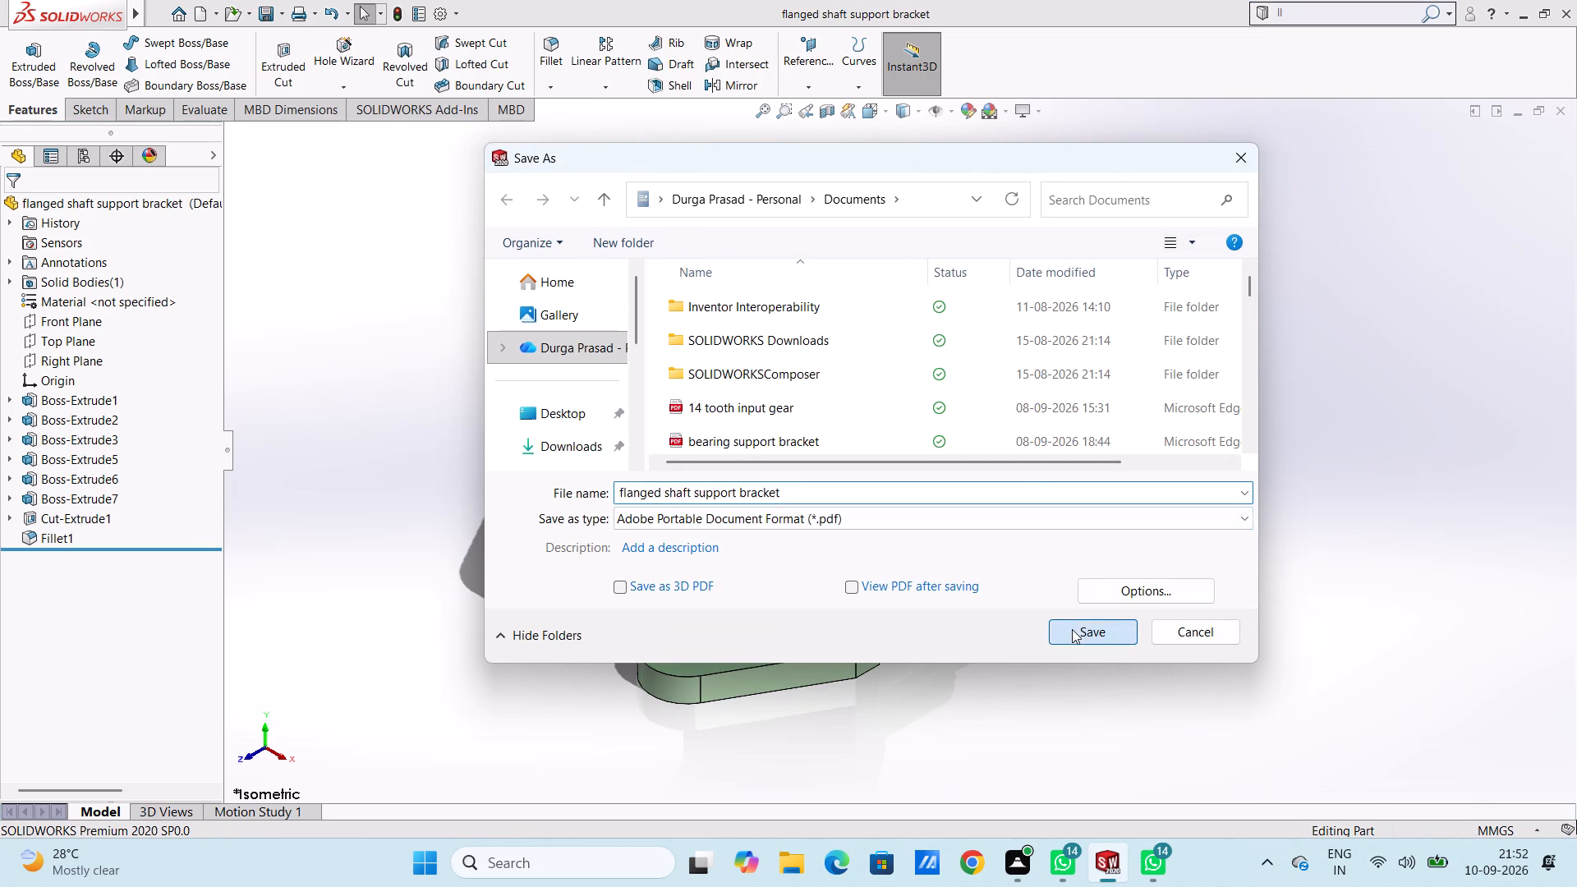
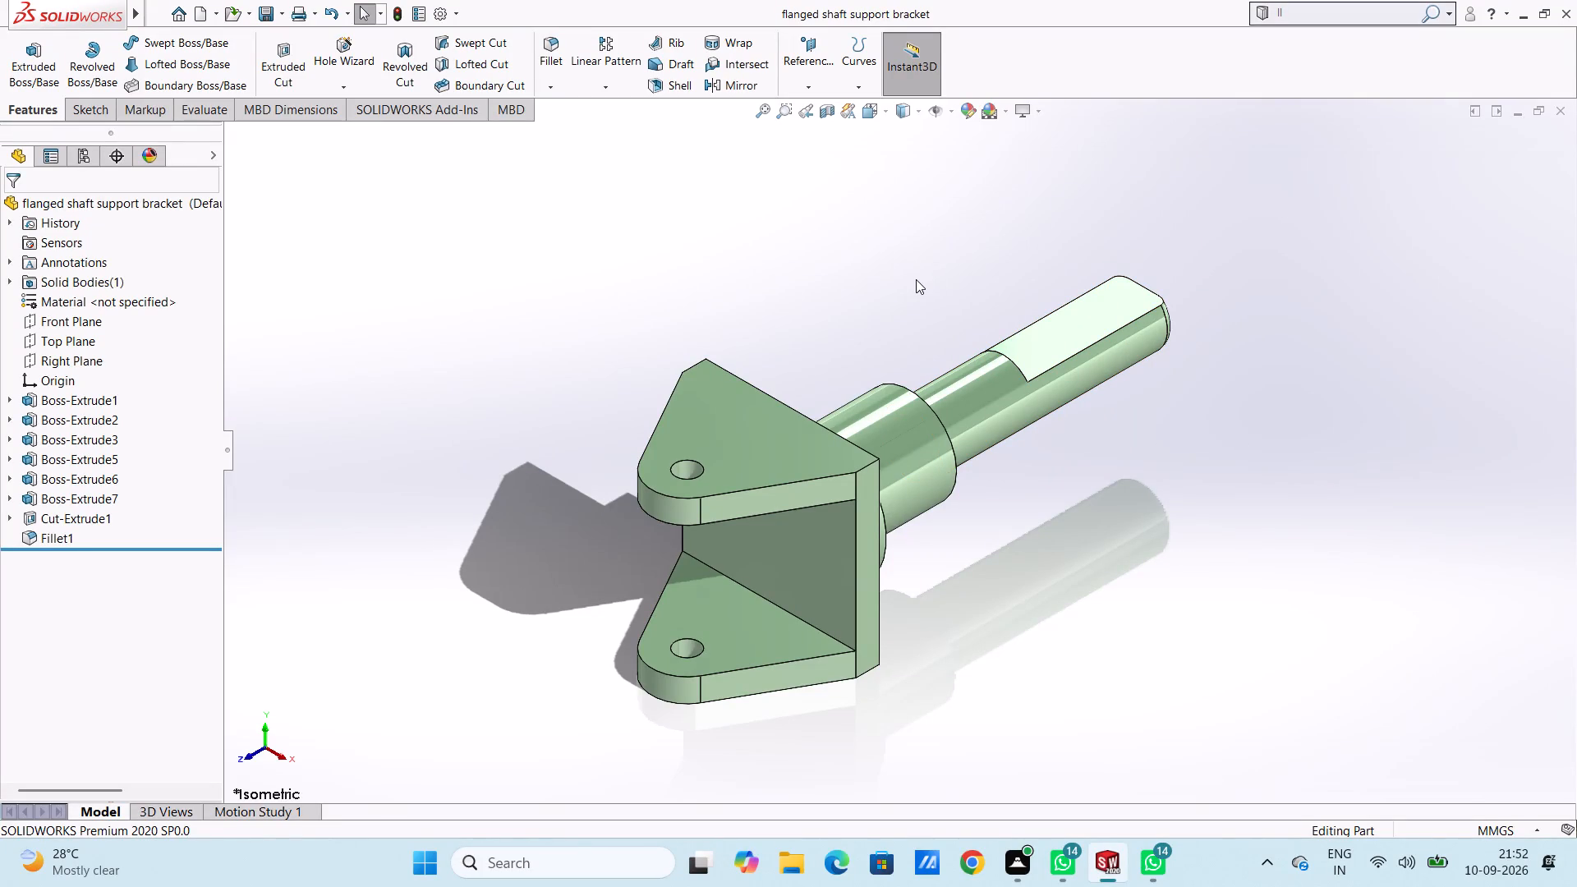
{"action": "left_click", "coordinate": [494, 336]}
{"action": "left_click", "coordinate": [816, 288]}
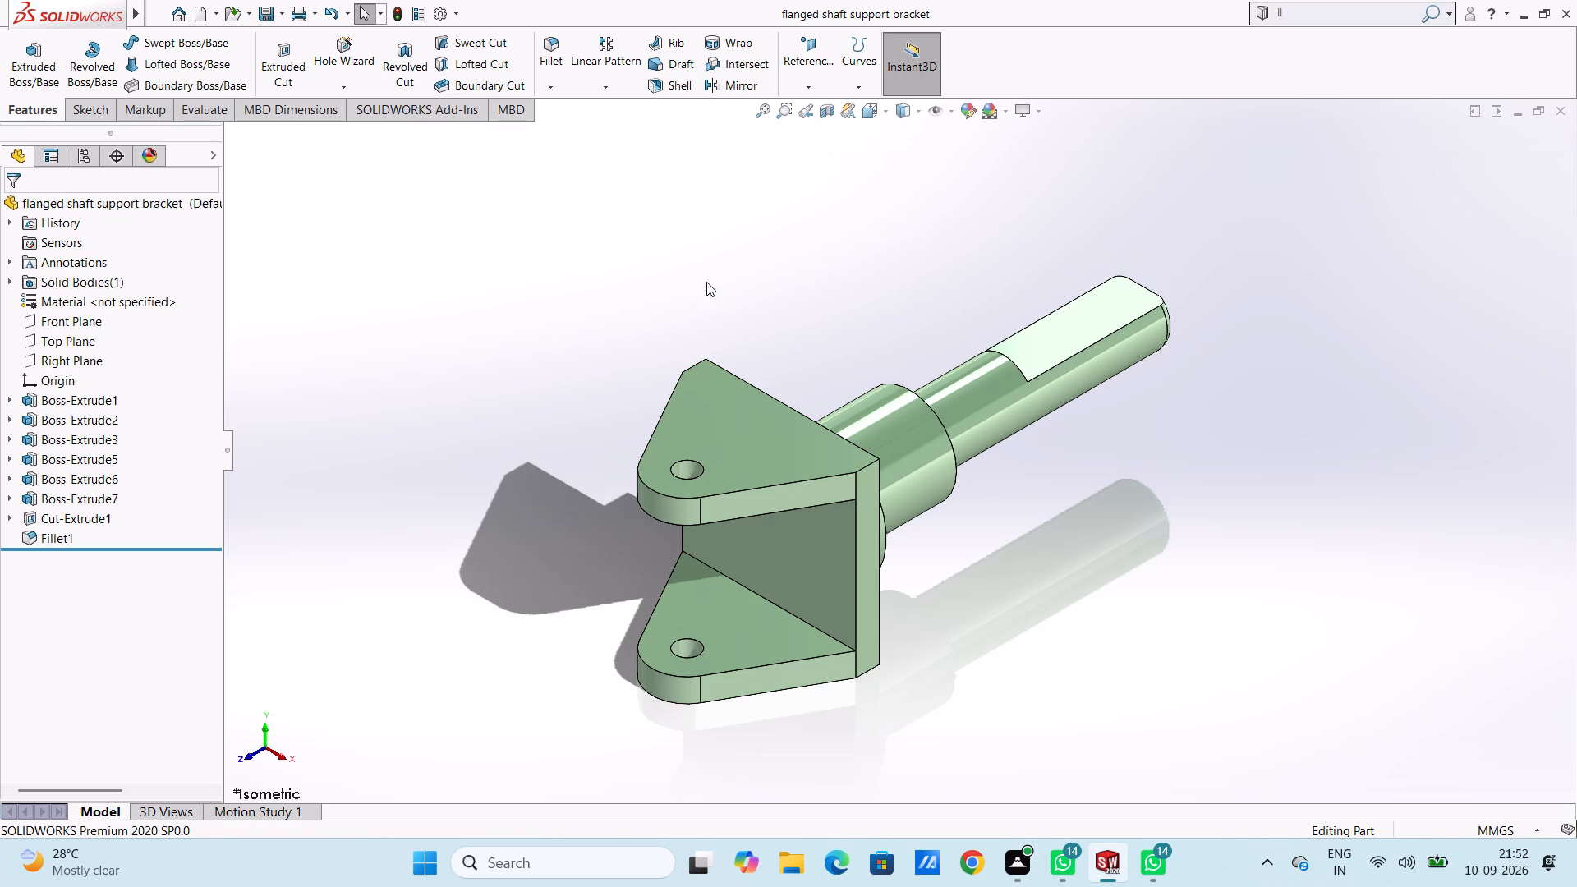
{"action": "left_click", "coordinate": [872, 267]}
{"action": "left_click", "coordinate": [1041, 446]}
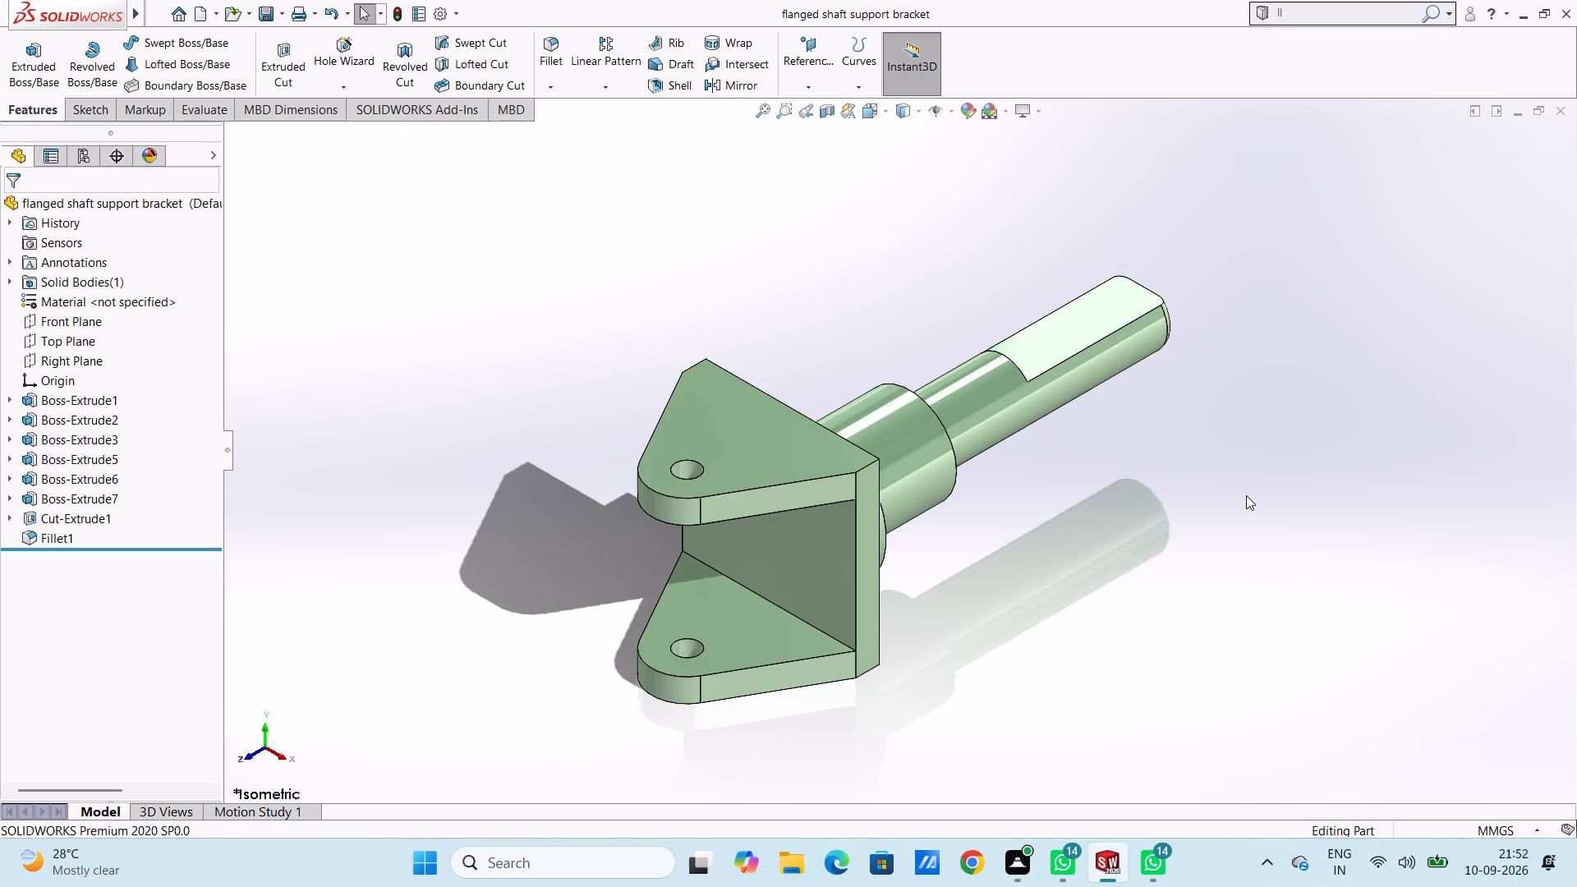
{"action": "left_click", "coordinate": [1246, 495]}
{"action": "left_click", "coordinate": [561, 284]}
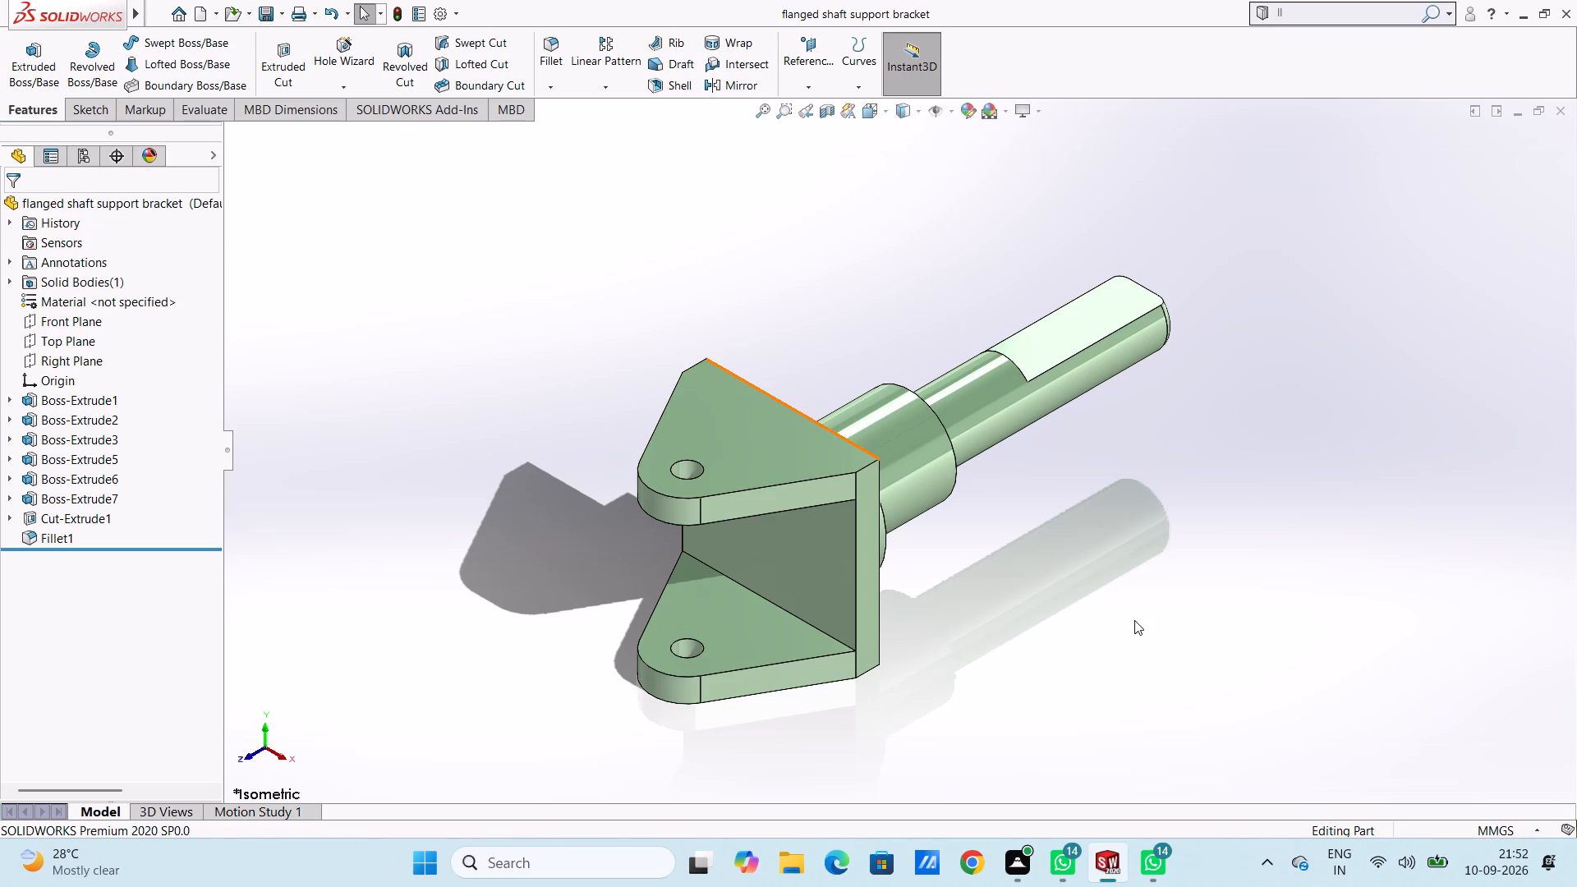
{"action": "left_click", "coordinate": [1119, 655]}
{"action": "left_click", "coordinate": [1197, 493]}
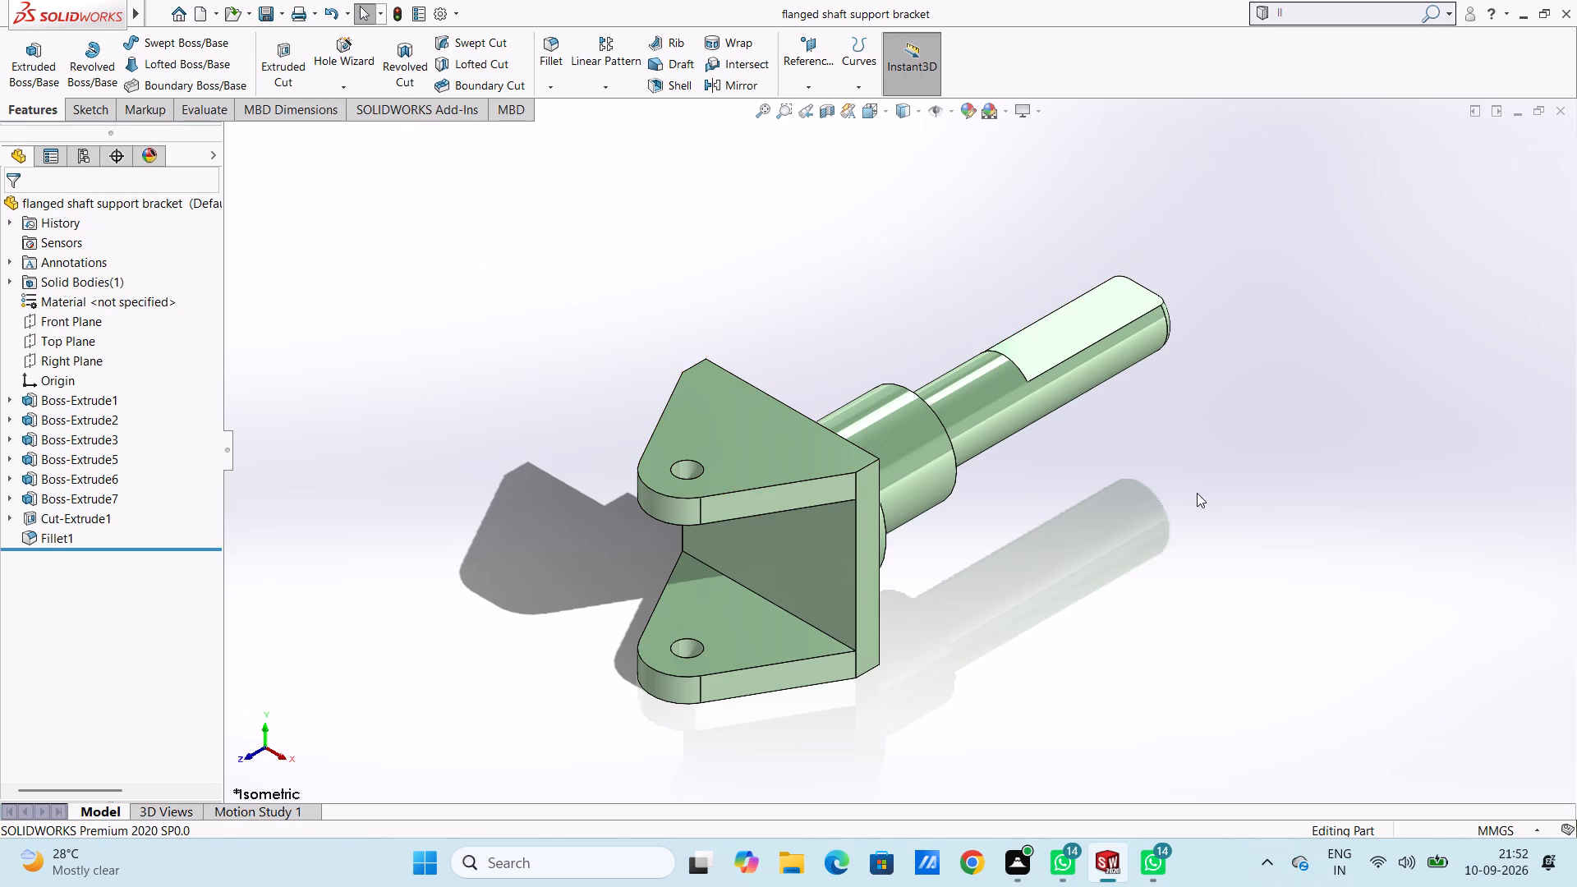
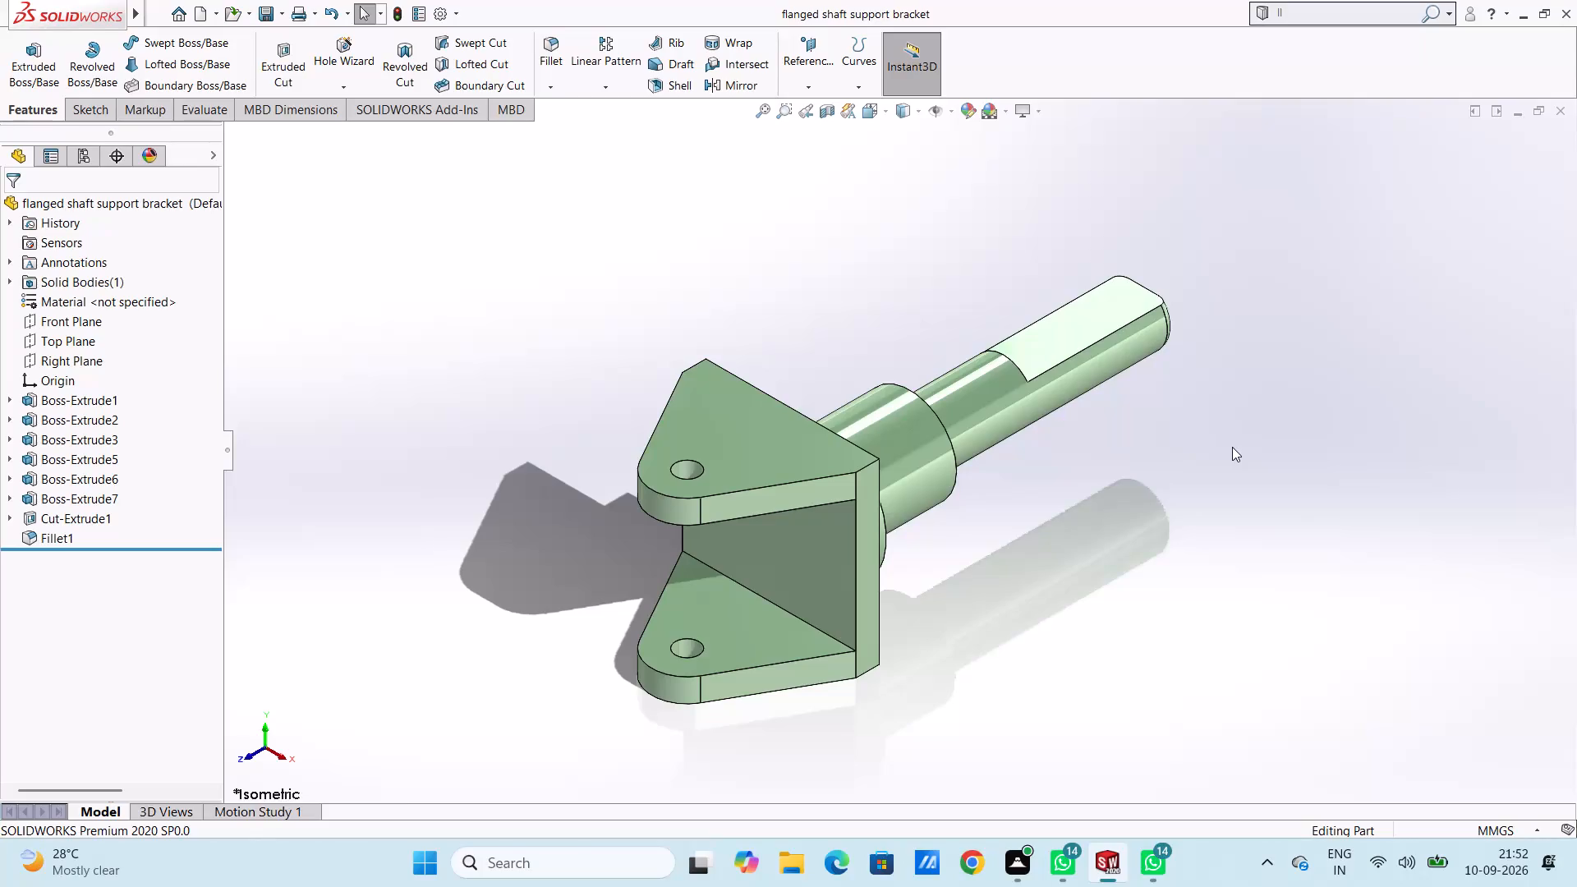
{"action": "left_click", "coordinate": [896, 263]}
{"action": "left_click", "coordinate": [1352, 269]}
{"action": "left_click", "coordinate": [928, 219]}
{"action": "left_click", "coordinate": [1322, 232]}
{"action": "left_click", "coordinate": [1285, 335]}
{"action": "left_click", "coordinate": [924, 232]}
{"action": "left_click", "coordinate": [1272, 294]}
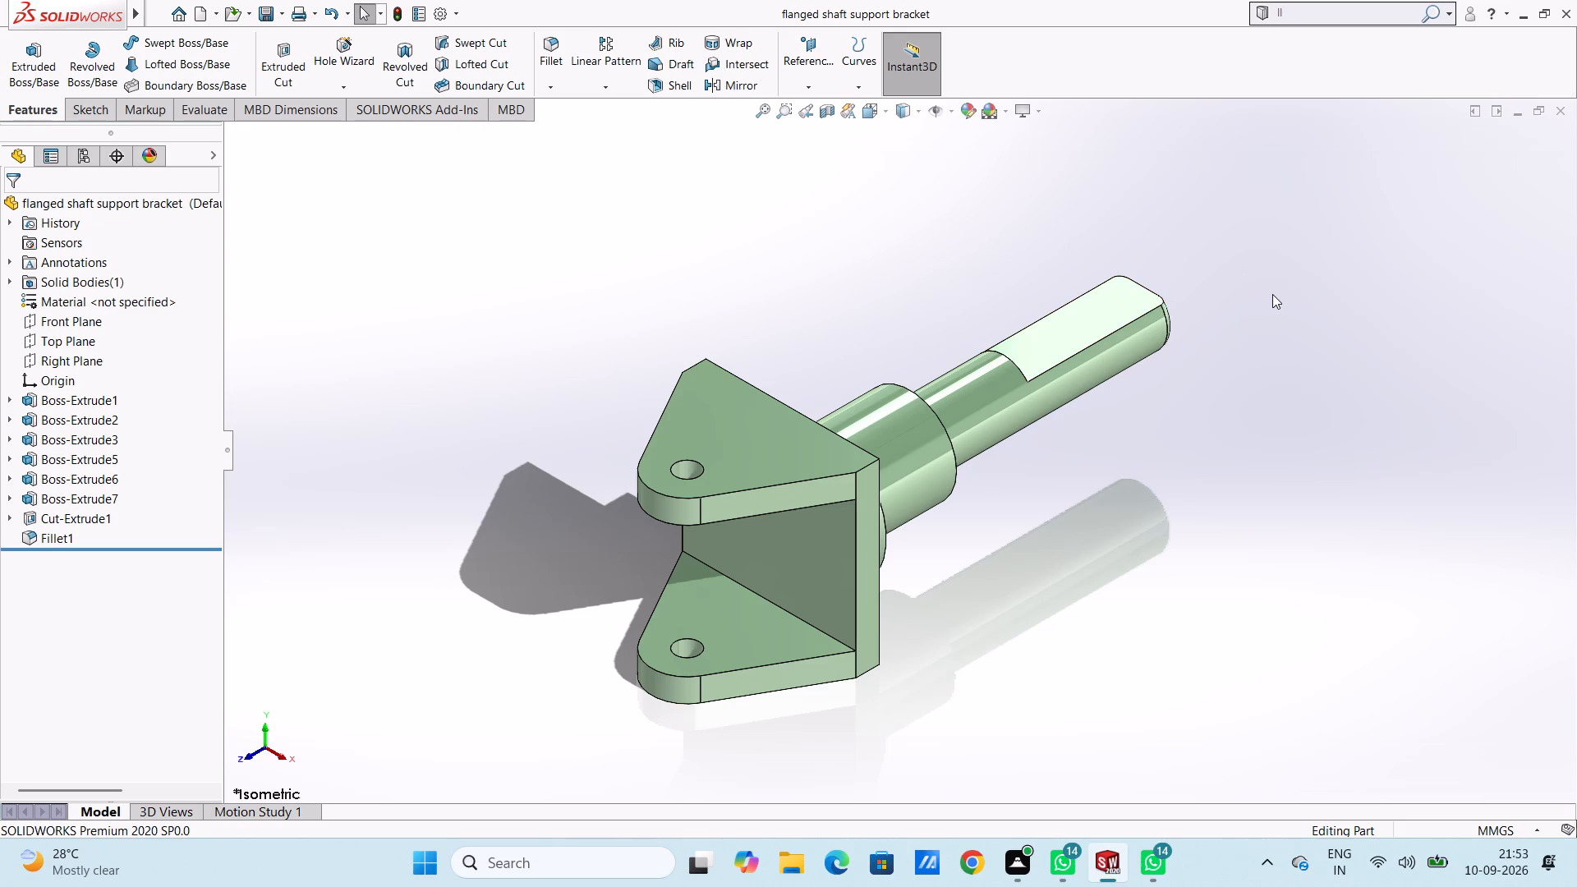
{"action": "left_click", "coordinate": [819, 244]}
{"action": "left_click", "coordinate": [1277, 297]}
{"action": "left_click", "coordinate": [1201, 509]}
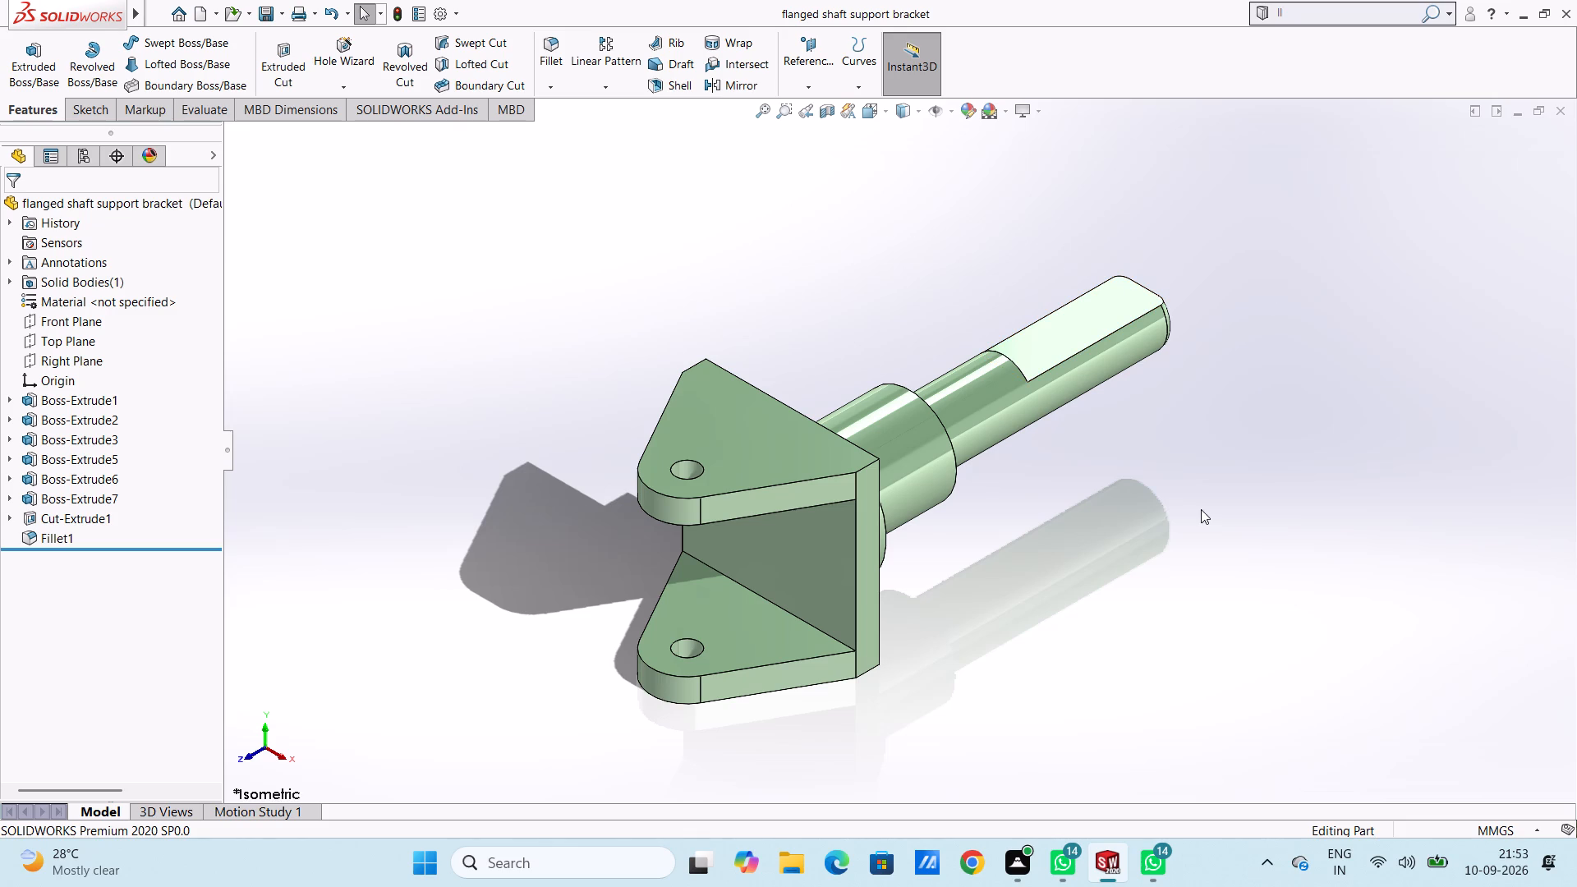